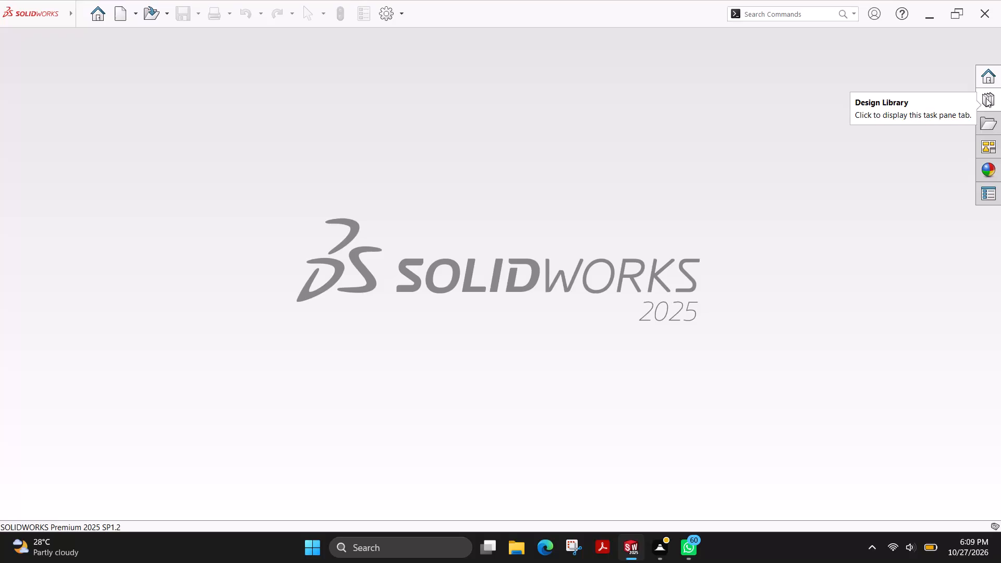
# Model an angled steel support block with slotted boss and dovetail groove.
# Create a new part document.
pyautogui.click(170, 224)
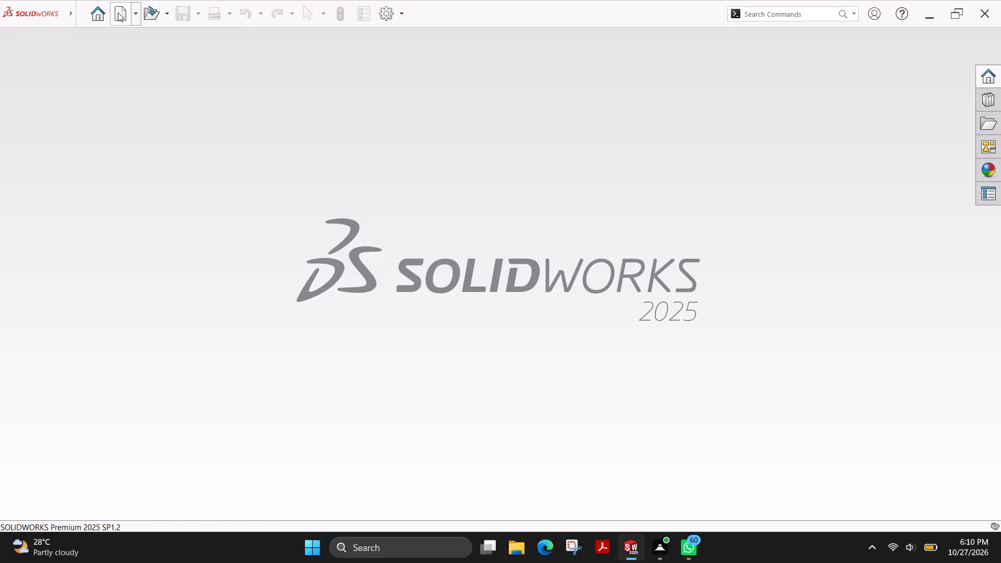
pyautogui.click(118, 13)
pyautogui.click(412, 409)
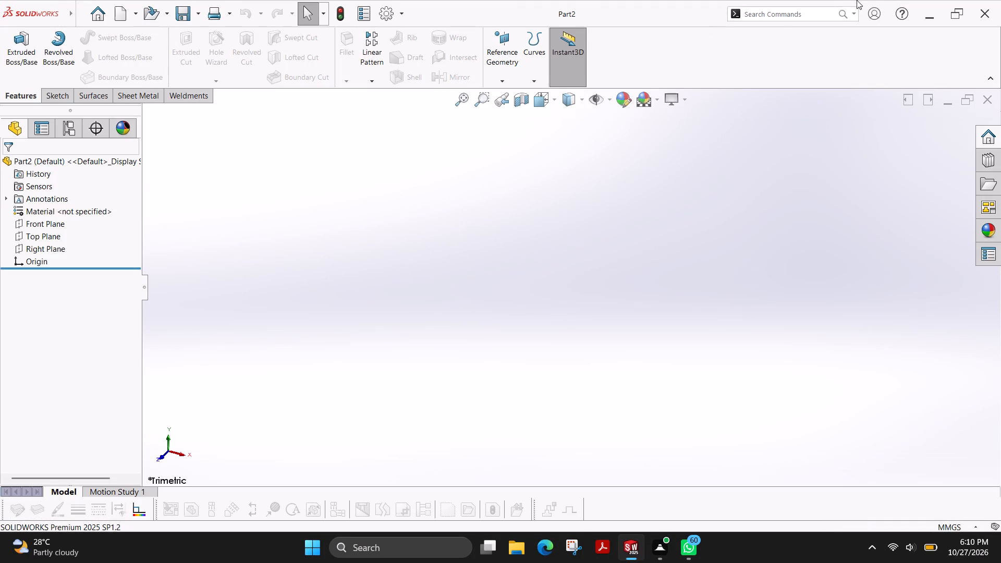
# Start a new sketch on the Front Plane.
pyautogui.click(60, 96)
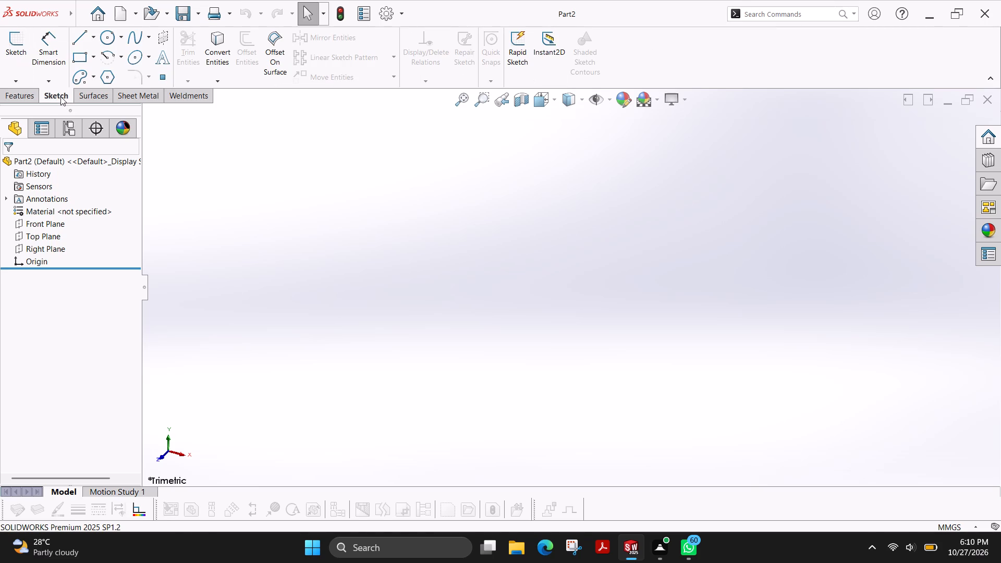
pyautogui.click(12, 51)
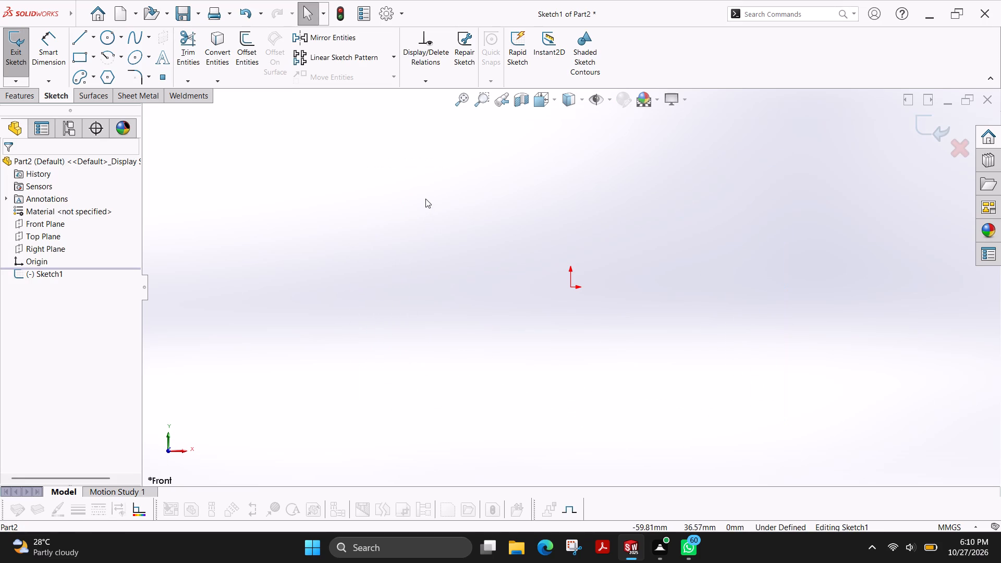
pyautogui.click(361, 162)
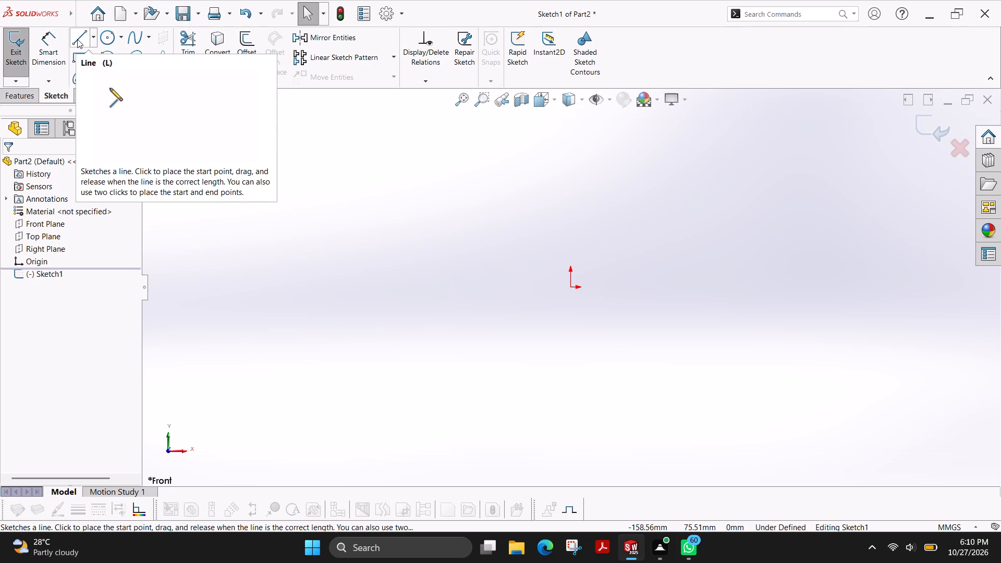
# Sketch a closed profile leftward from the origin: about 107 mm base, 12 mm end, 43 mm ledge, 25 mm riser, 22 and 58 mm slopes, vertical side.
pyautogui.click(77, 39)
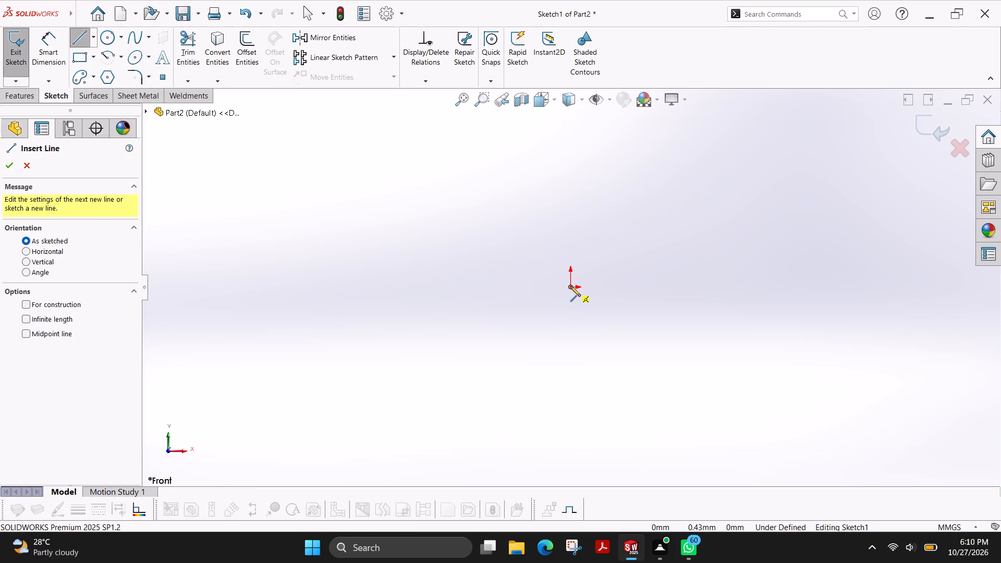
pyautogui.click(570, 286)
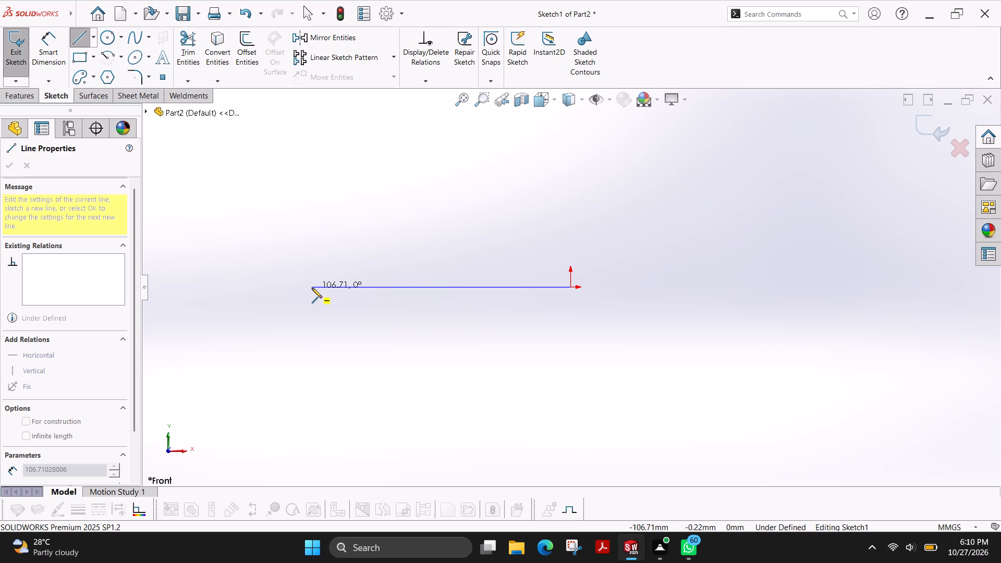
pyautogui.click(312, 288)
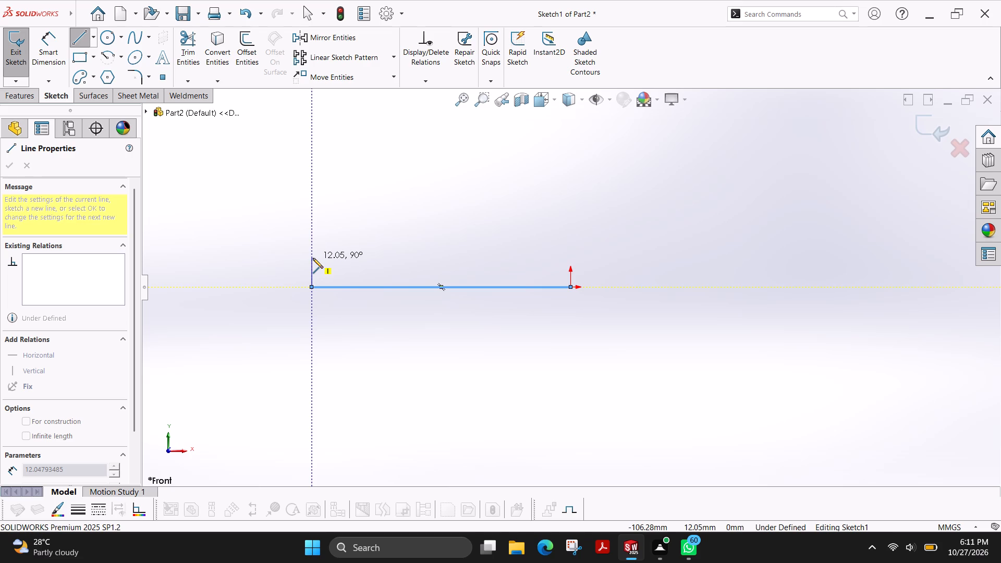
pyautogui.click(313, 258)
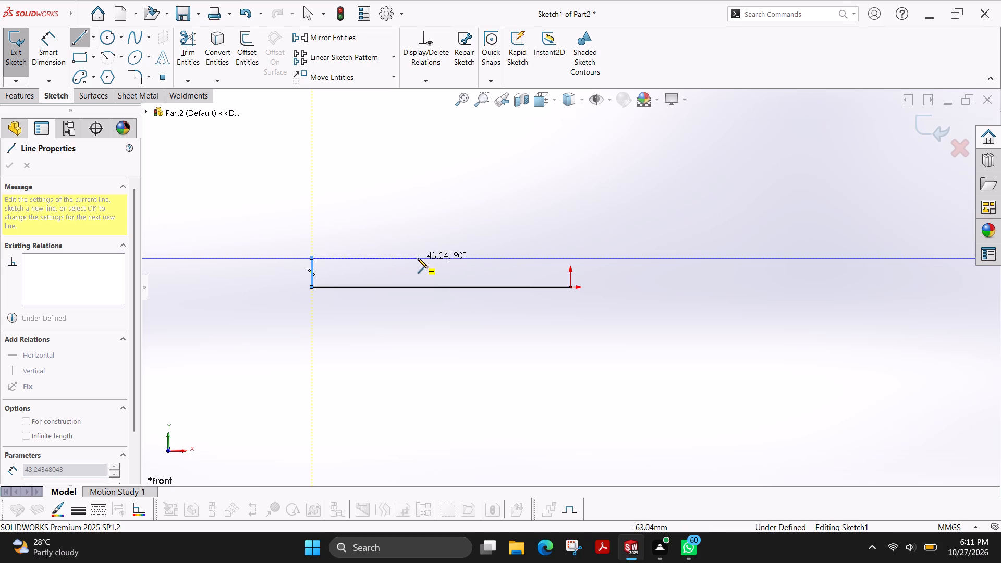
pyautogui.click(418, 258)
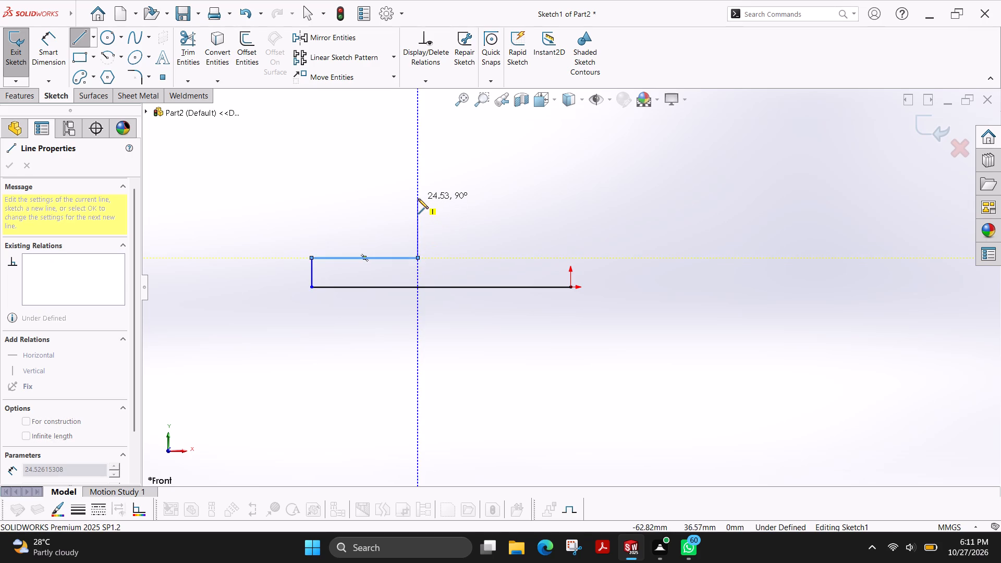
pyautogui.click(418, 199)
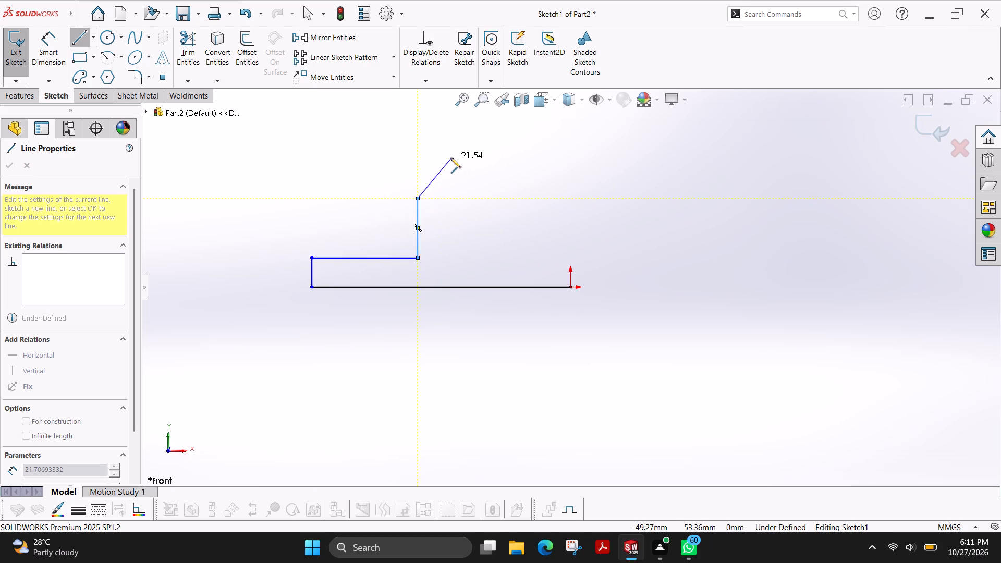
pyautogui.click(451, 158)
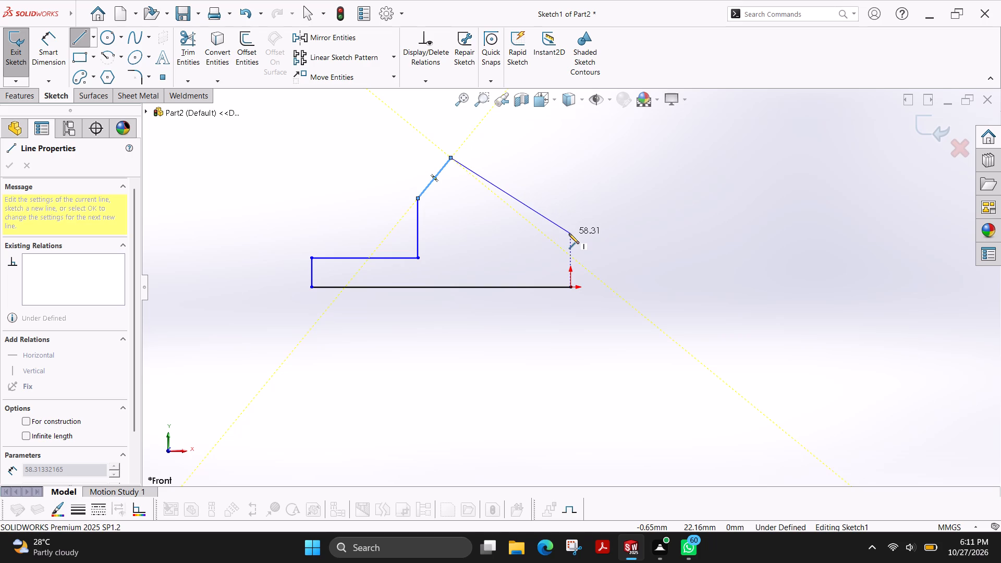
pyautogui.click(569, 234)
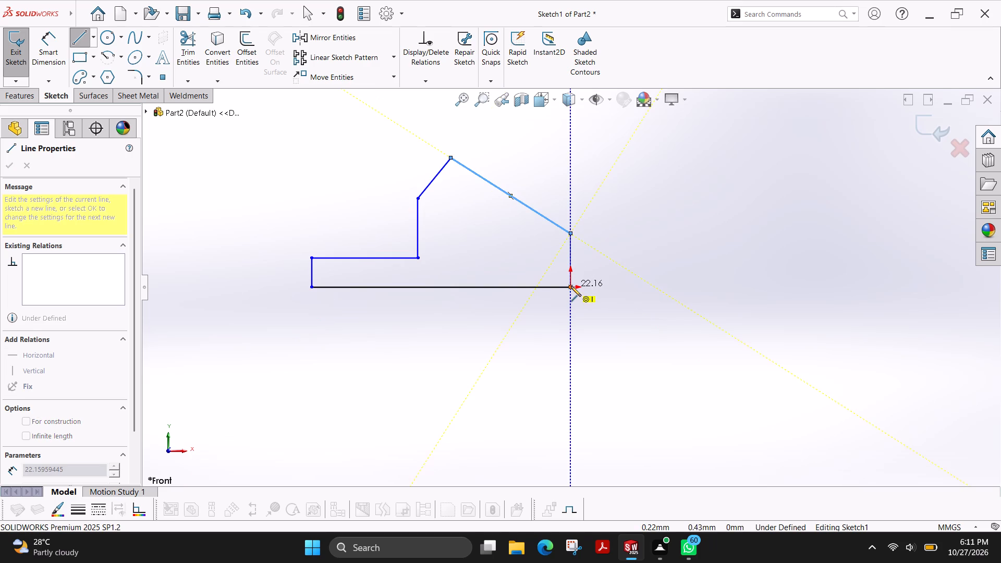
pyautogui.click(571, 286)
pyautogui.press('Escape')
pyautogui.press('Escape')
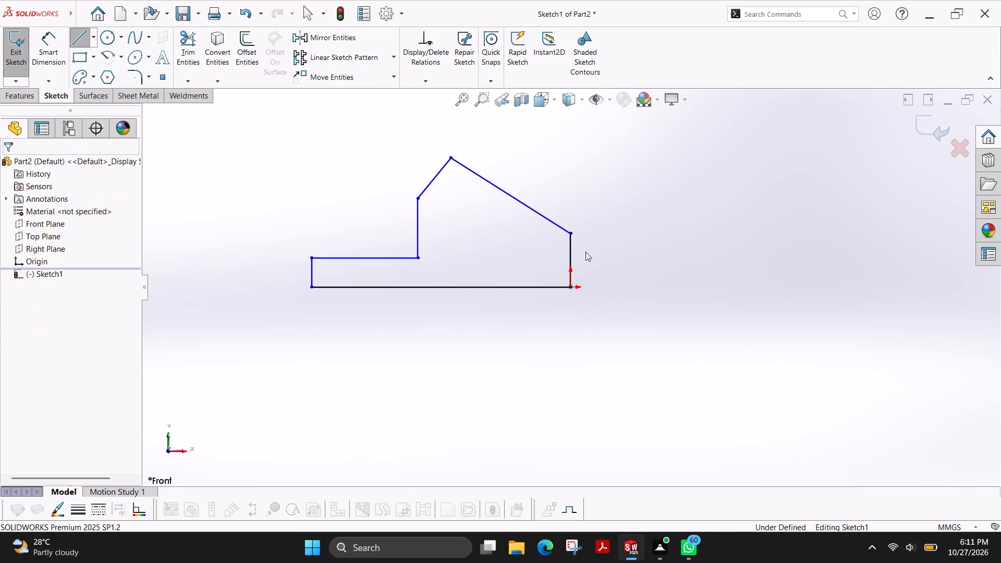
# Dimension the horizontal distance between the riser above the ledge and the vertical side at the origin as 60 mm.
pyautogui.click(60, 46)
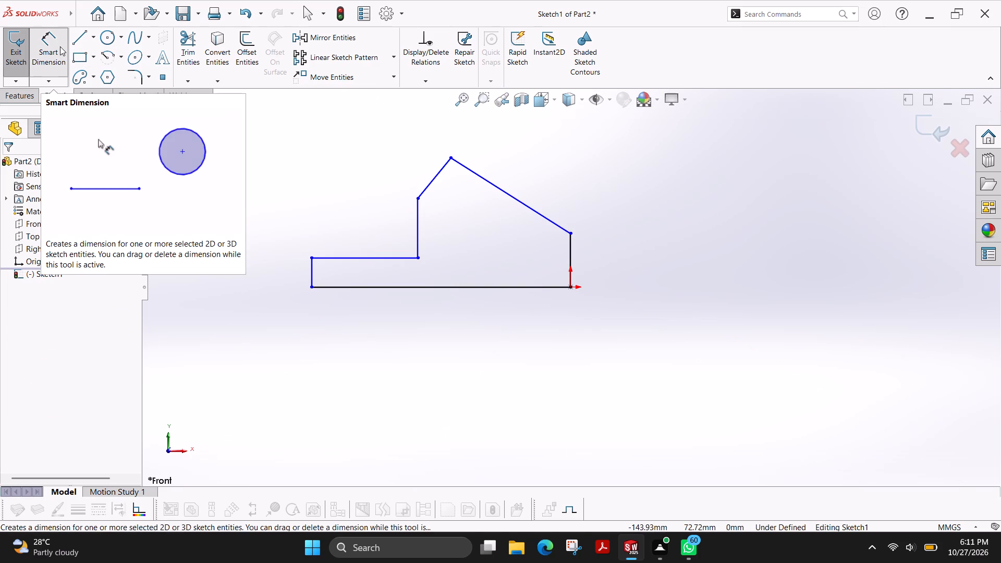
pyautogui.click(416, 226)
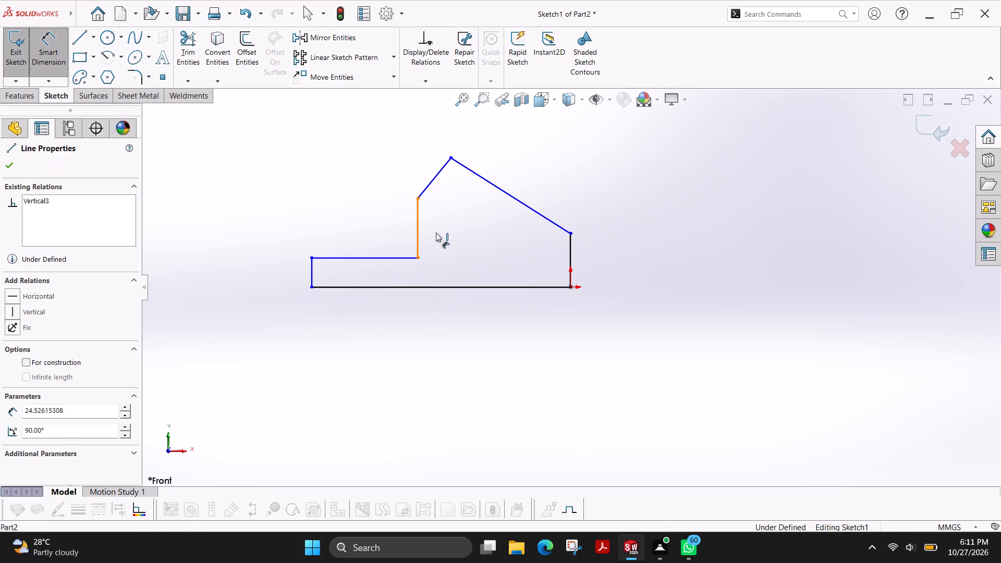
pyautogui.click(571, 253)
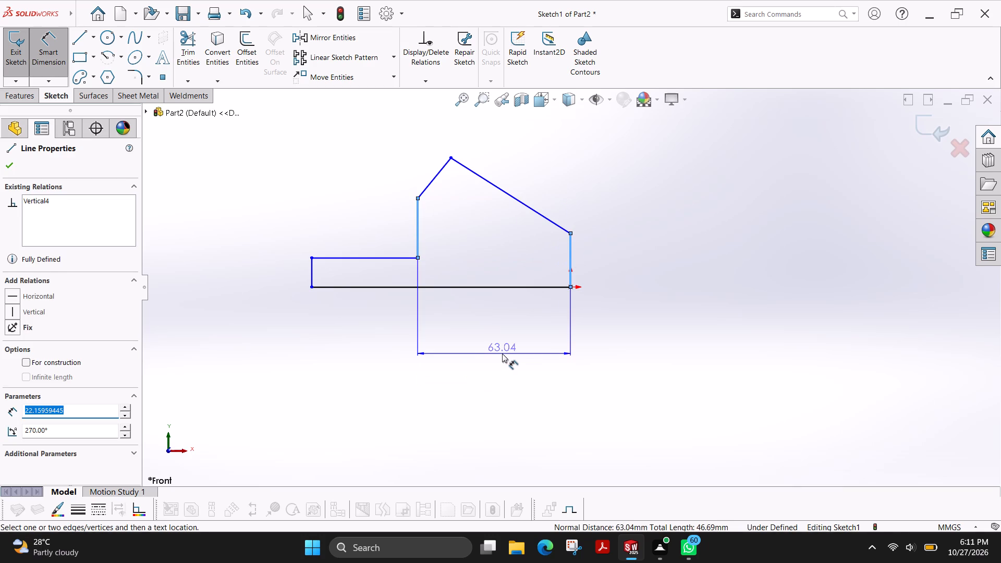
pyautogui.click(502, 353)
pyautogui.write('60')
pyautogui.press('Return')
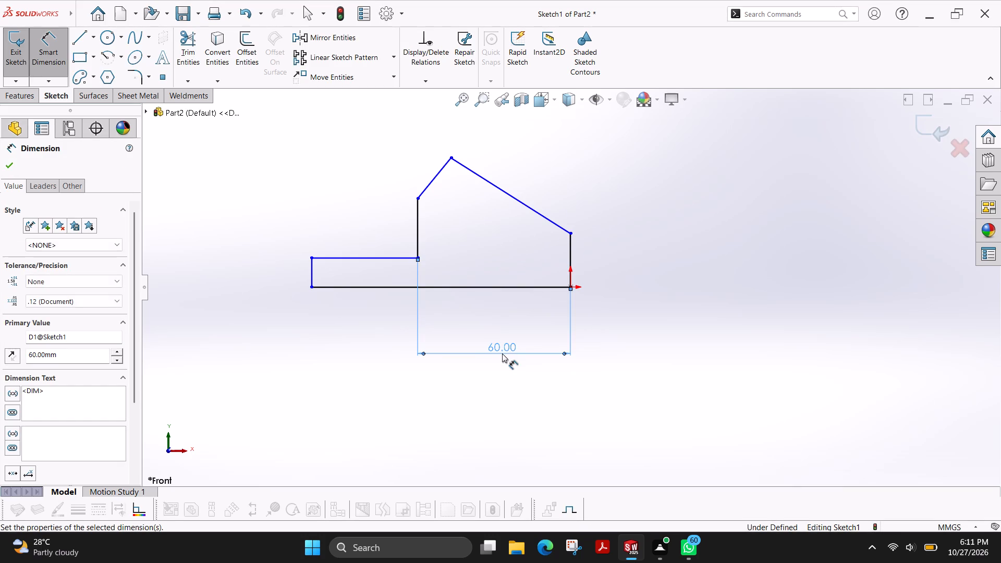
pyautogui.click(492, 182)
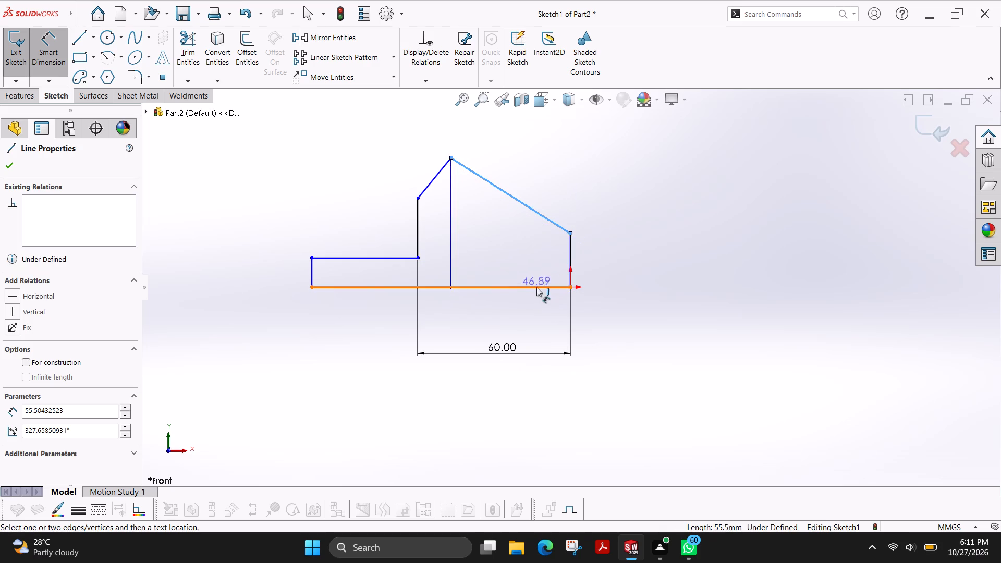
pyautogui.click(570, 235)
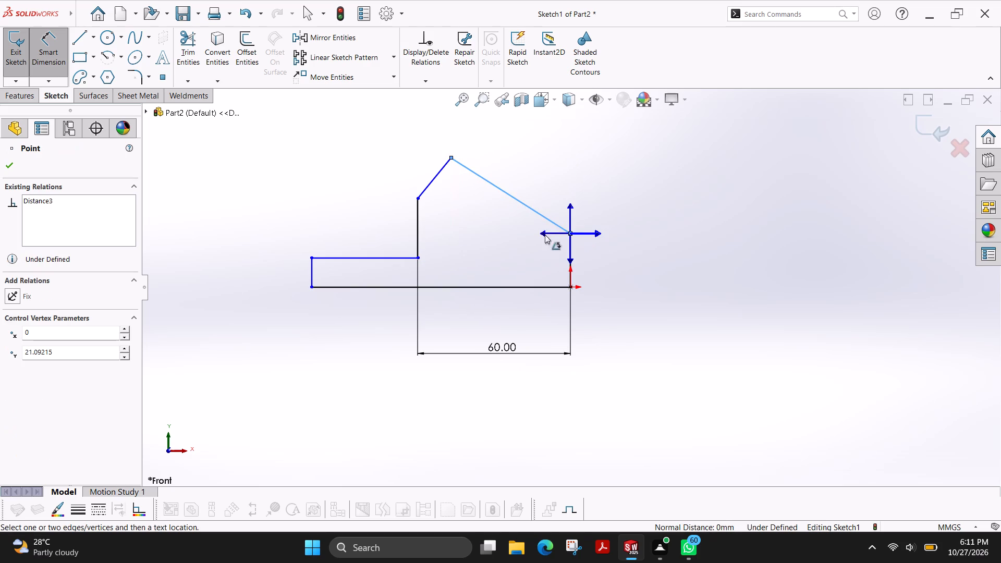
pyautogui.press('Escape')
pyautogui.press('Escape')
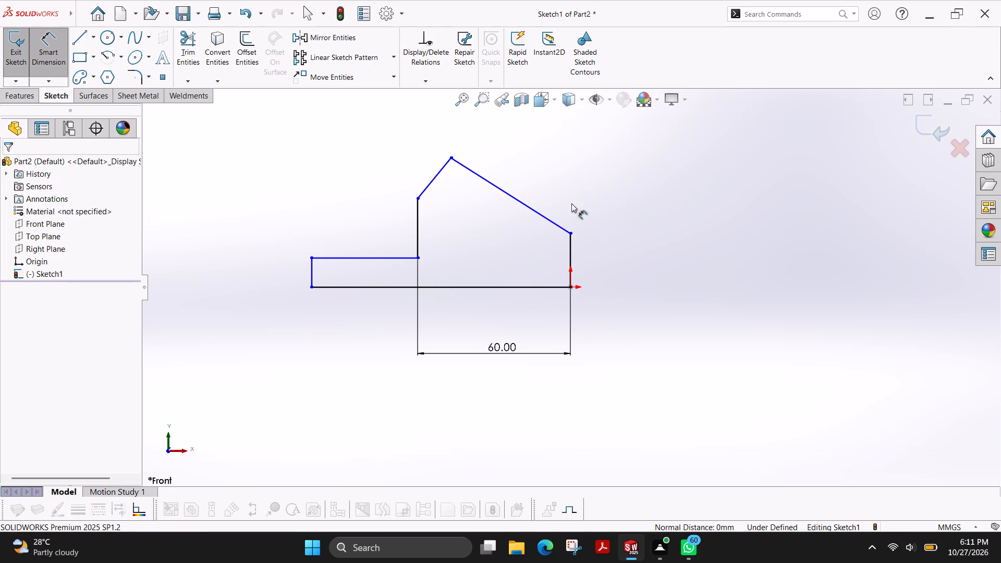
# Sketch a horizontal line about 37 mm long inward from the top endpoint of the vertical side at the origin.
pyautogui.click(79, 42)
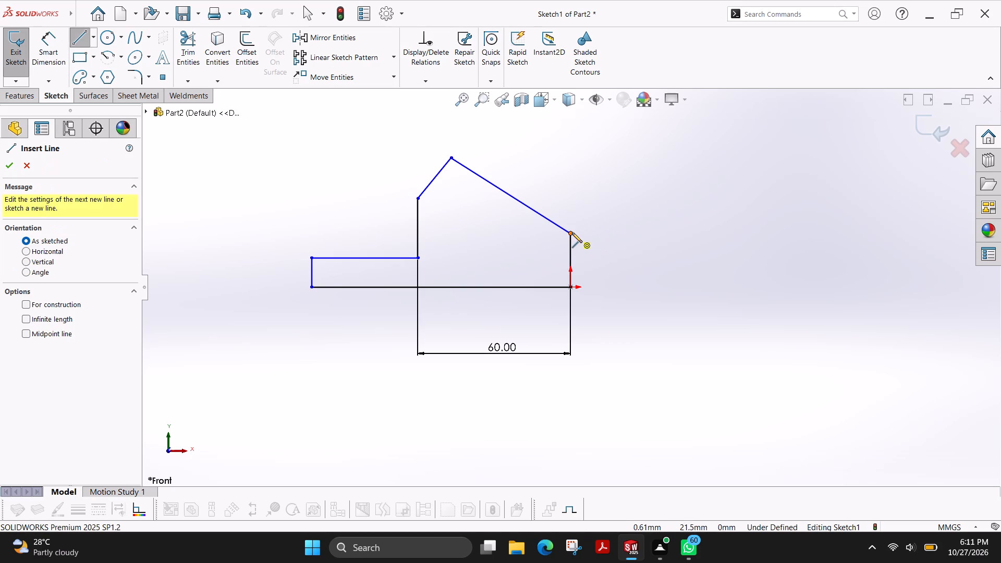
pyautogui.click(572, 232)
pyautogui.click(477, 233)
pyautogui.press('Escape')
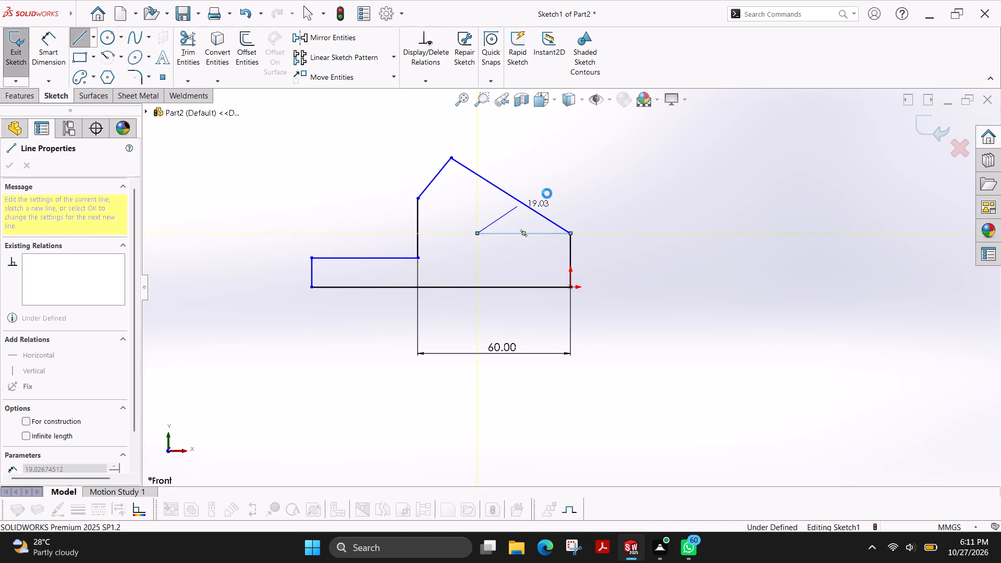
# Dimension the angle between the long sloped line and the inner horizontal line as 32°.
pyautogui.click(65, 54)
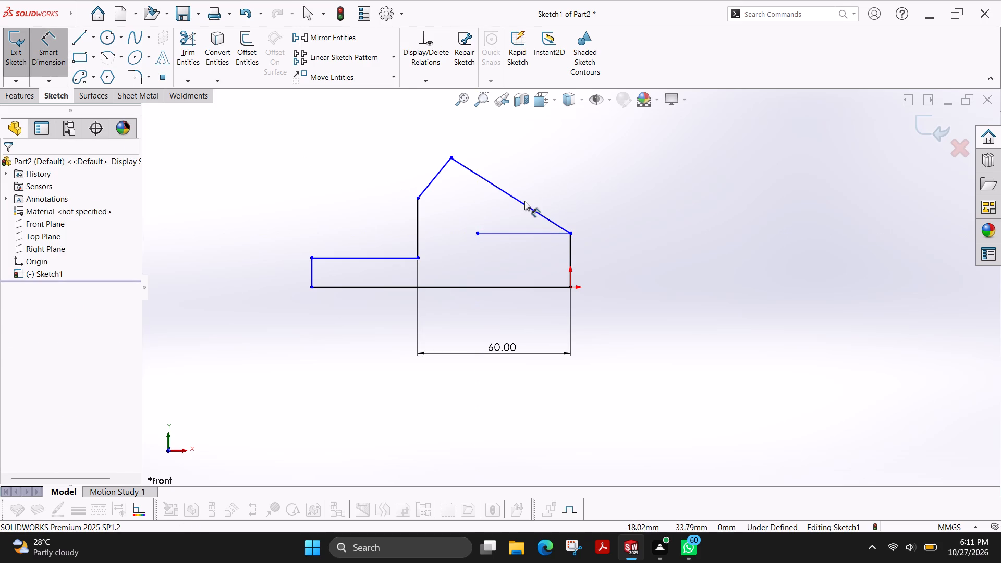
pyautogui.click(522, 206)
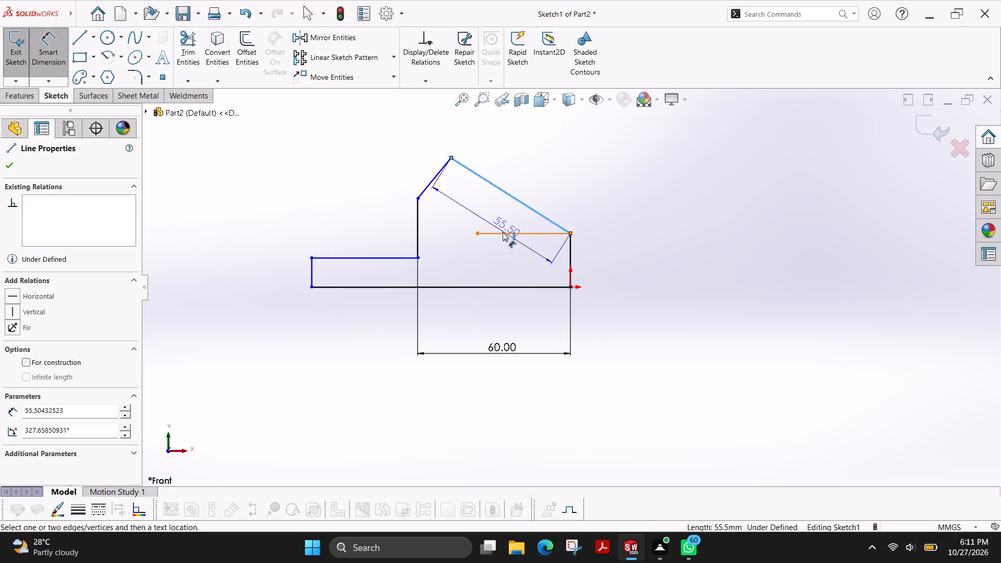
pyautogui.click(503, 232)
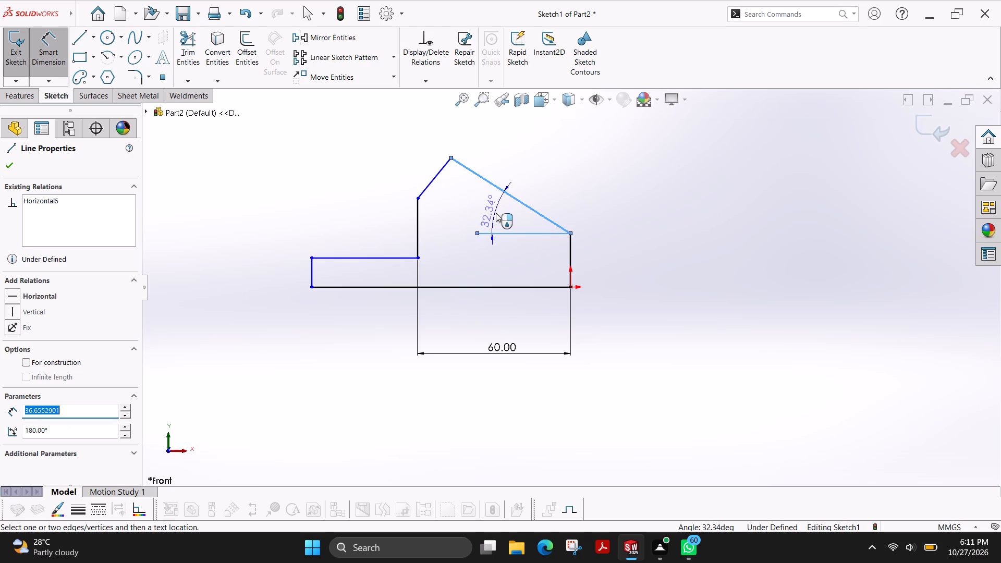
pyautogui.click(496, 213)
pyautogui.write('32')
pyautogui.press('Return')
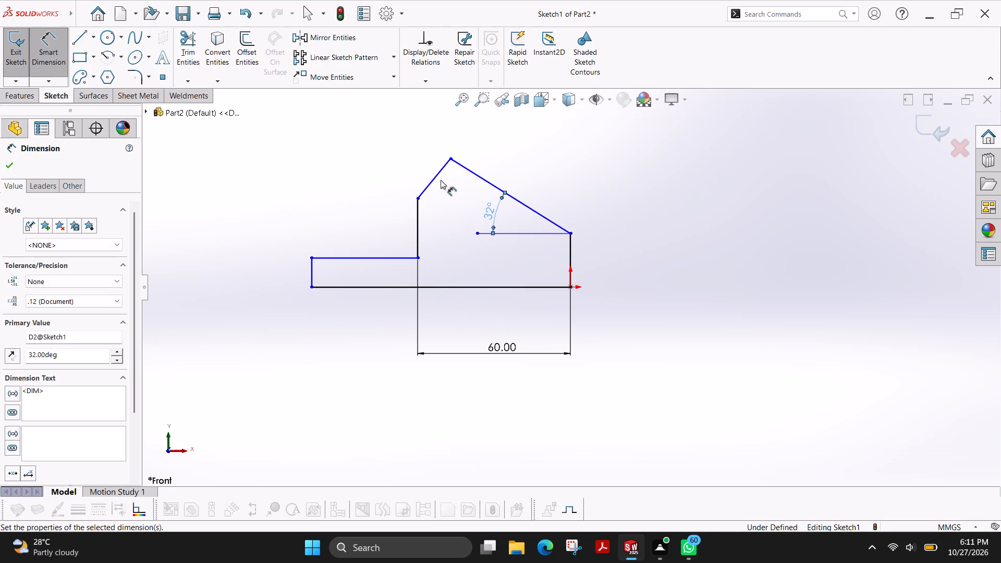
# Dimension the short sloped line's length as 25 mm.
pyautogui.click(428, 185)
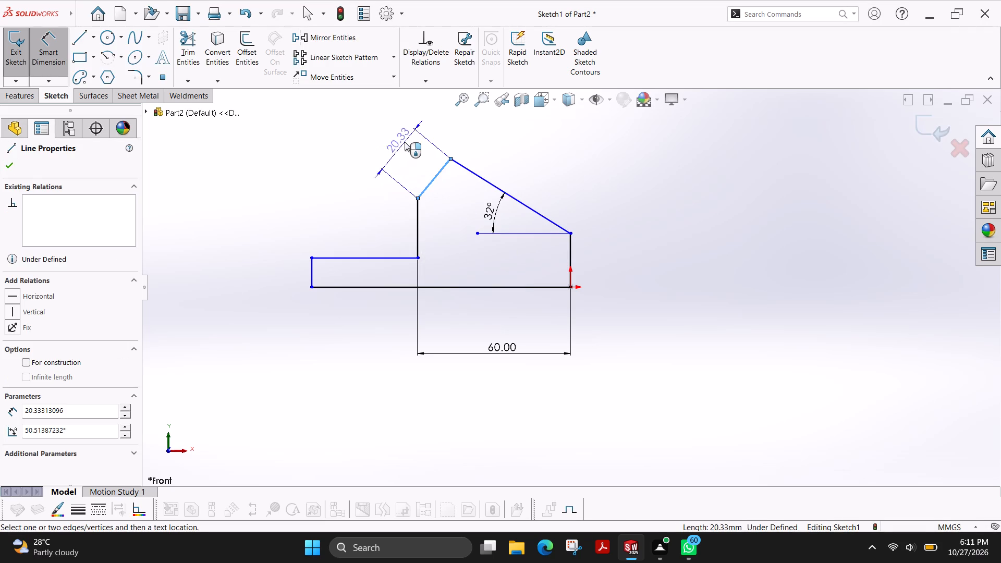
pyautogui.click(395, 144)
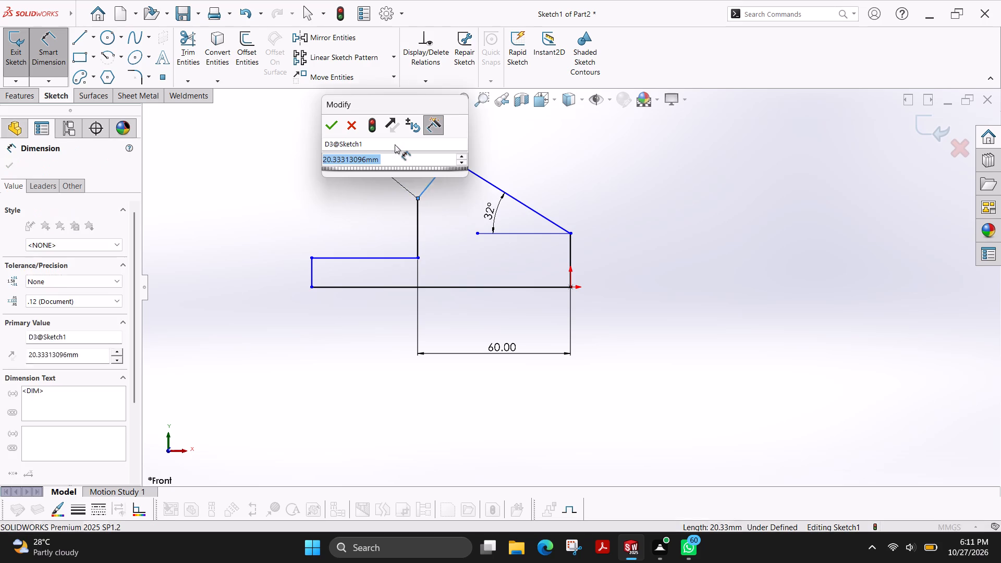
pyautogui.write('25')
pyautogui.press('Return')
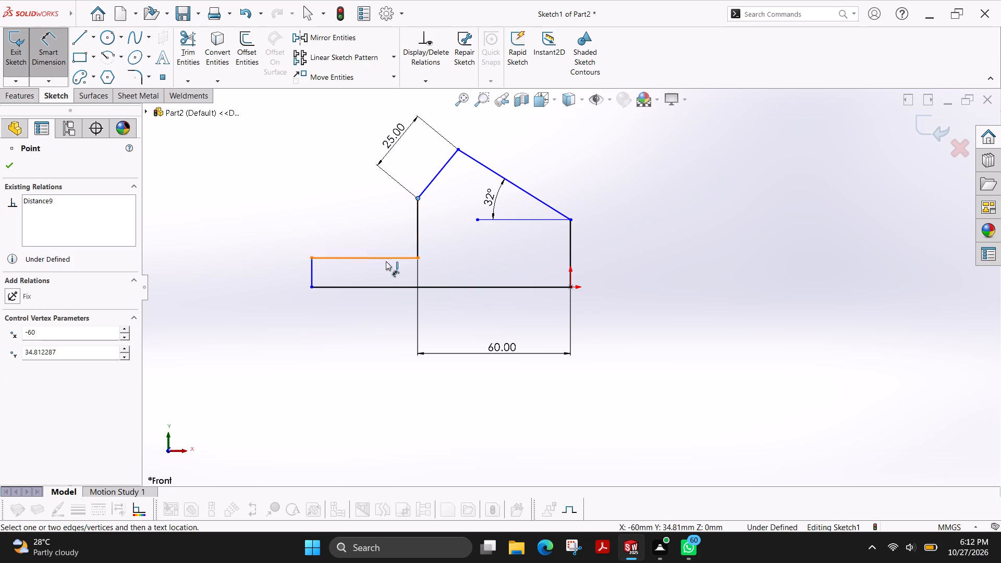
# Dimension the vertical distance from the base line to the riser's top endpoint as 31 mm.
pyautogui.click(380, 286)
pyautogui.click(252, 249)
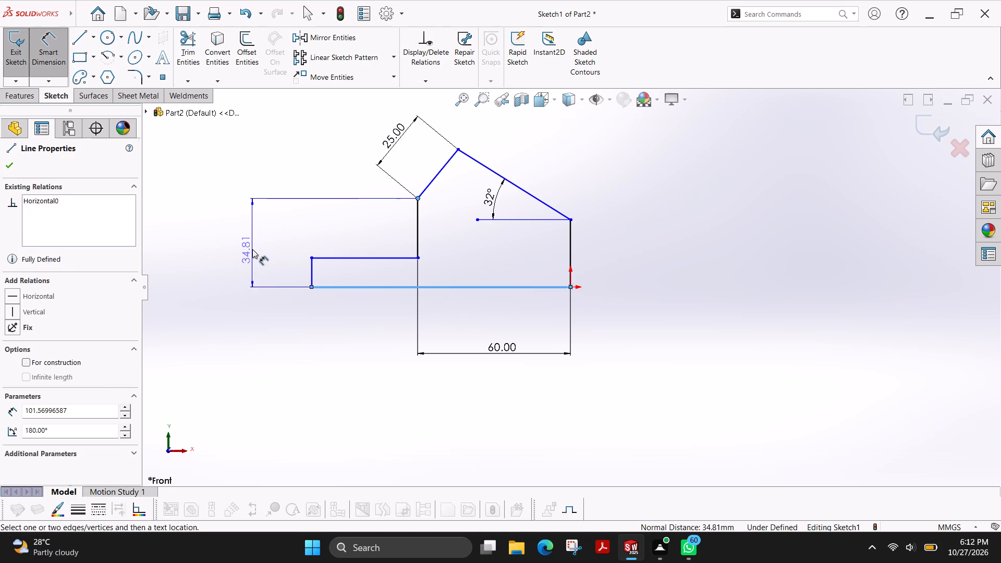
pyautogui.write('31')
pyautogui.press('Return')
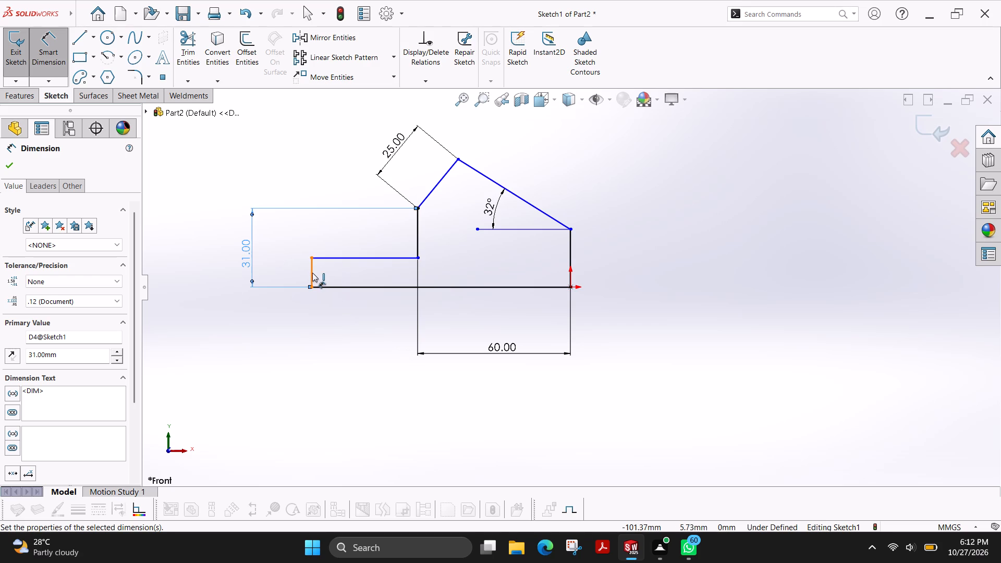
# Dimension the overall width between the profile's short end line and the vertical side at the origin as 100 mm.
pyautogui.click(312, 273)
pyautogui.click(572, 250)
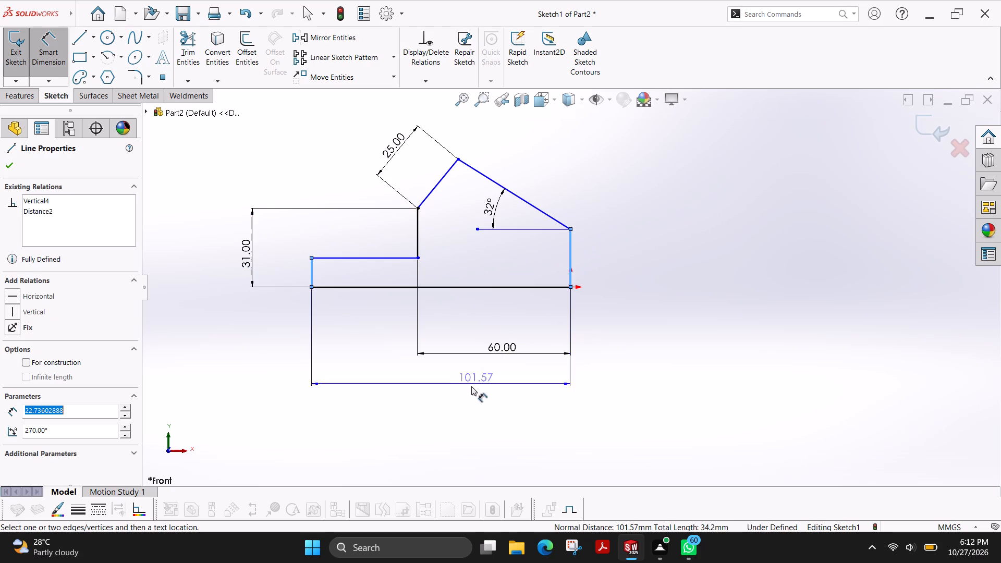
pyautogui.click(448, 404)
pyautogui.write('100')
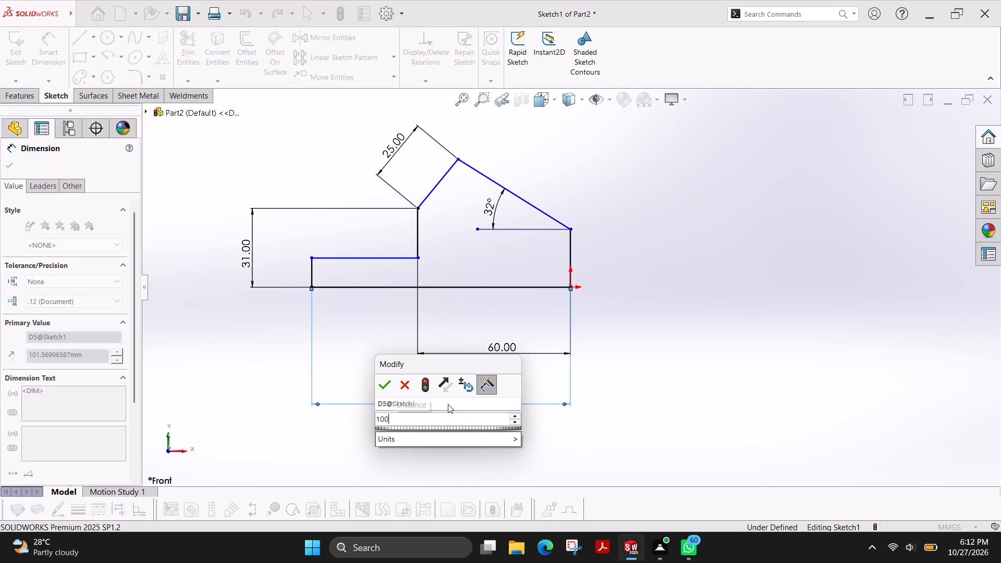
pyautogui.press('Return')
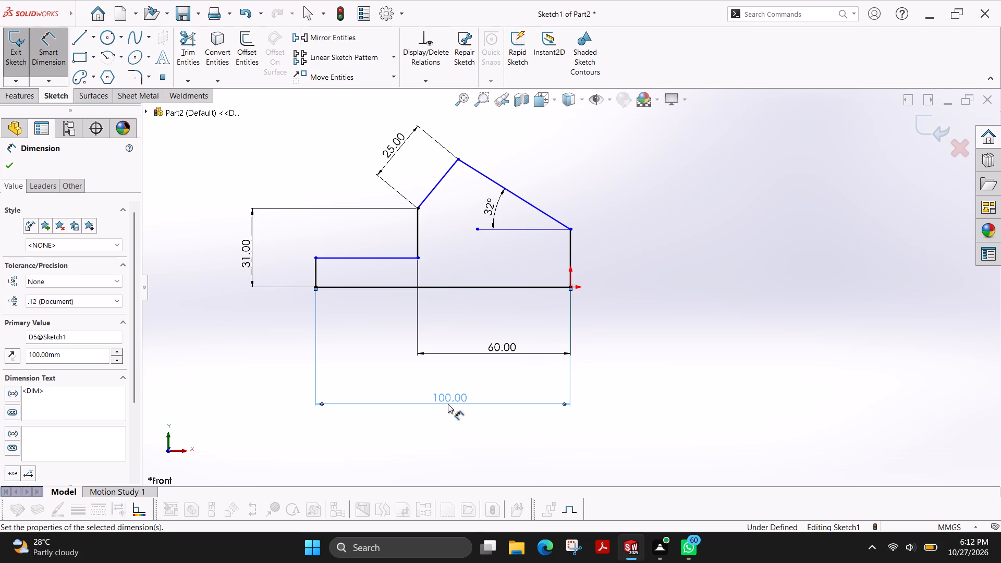
# Dimension the length of the short vertical end line of the low step as 10 mm.
pyautogui.click(315, 272)
pyautogui.click(288, 269)
pyautogui.write('10')
pyautogui.press('Return')
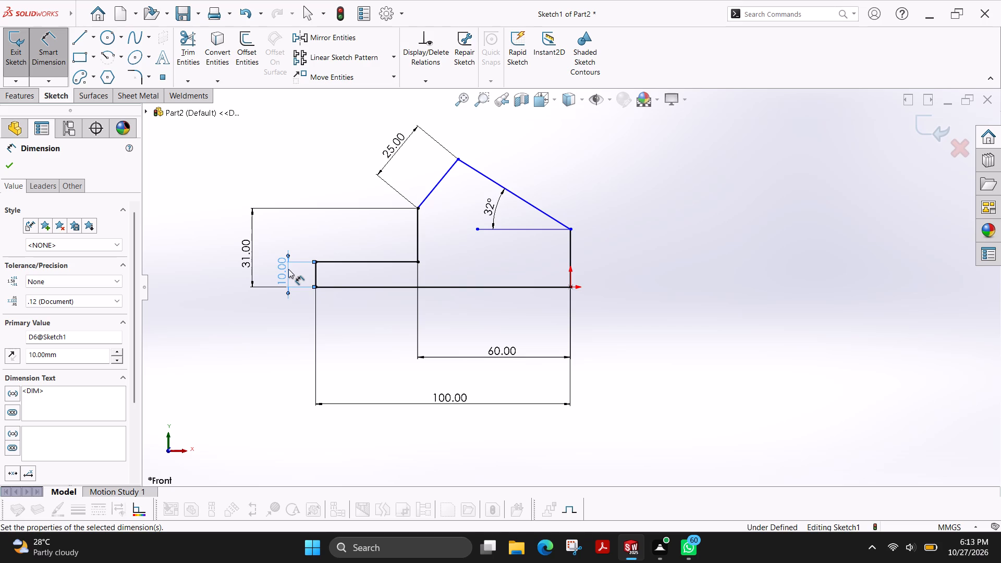
pyautogui.click(4, 168)
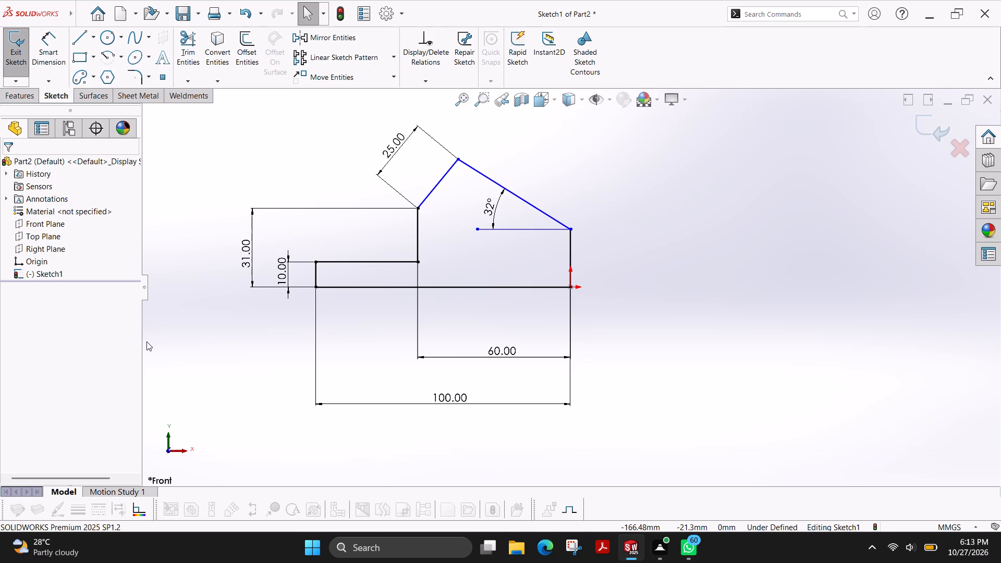
# Delete the inner horizontal reference line together with its associated angle dimension.
pyautogui.click(514, 231)
pyautogui.press('Delete')
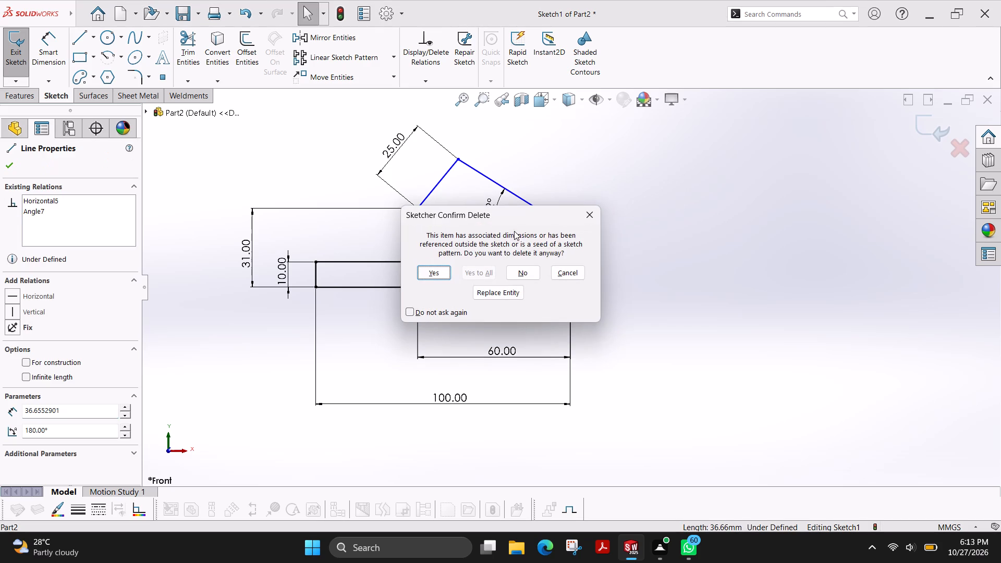
pyautogui.click(439, 271)
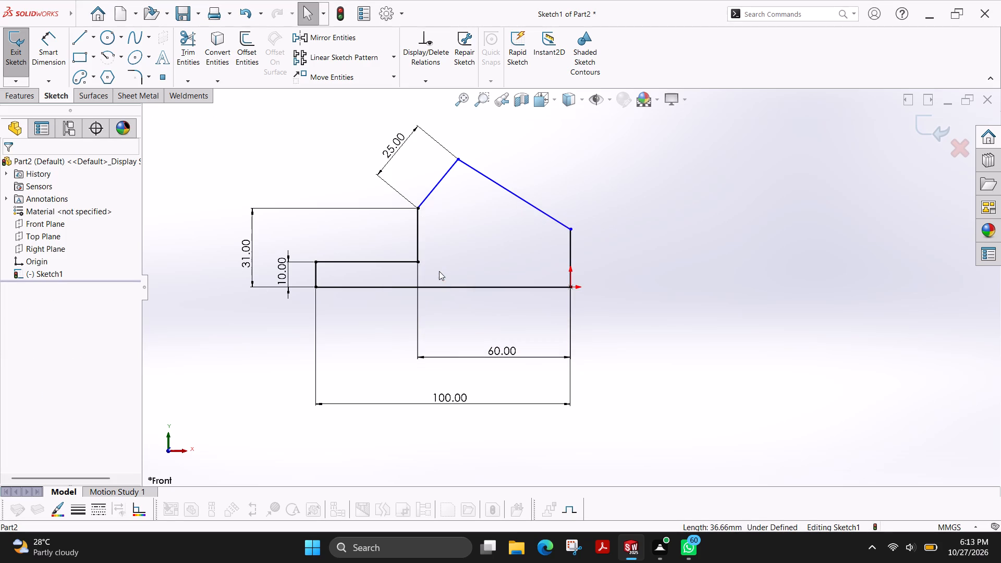
# Extrude the profile as a boss 42 mm deep with the Mid Plane end condition.
pyautogui.click(10, 97)
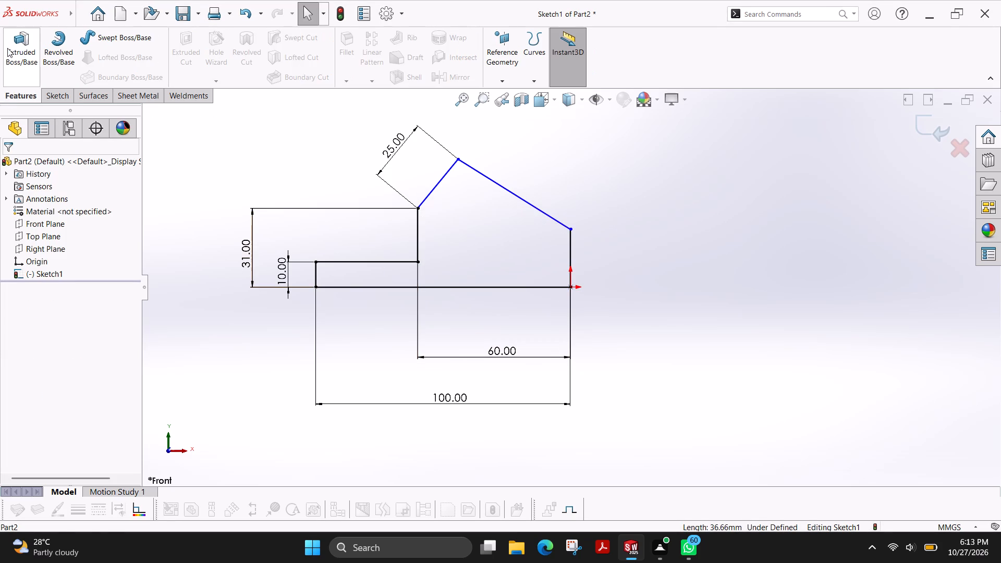
pyautogui.click(19, 49)
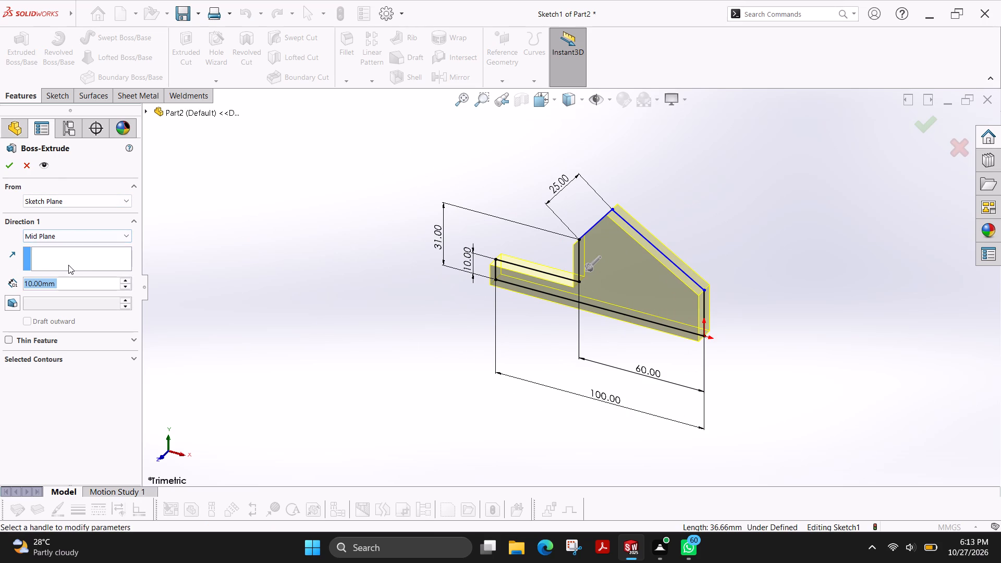
pyautogui.doubleClick(75, 277)
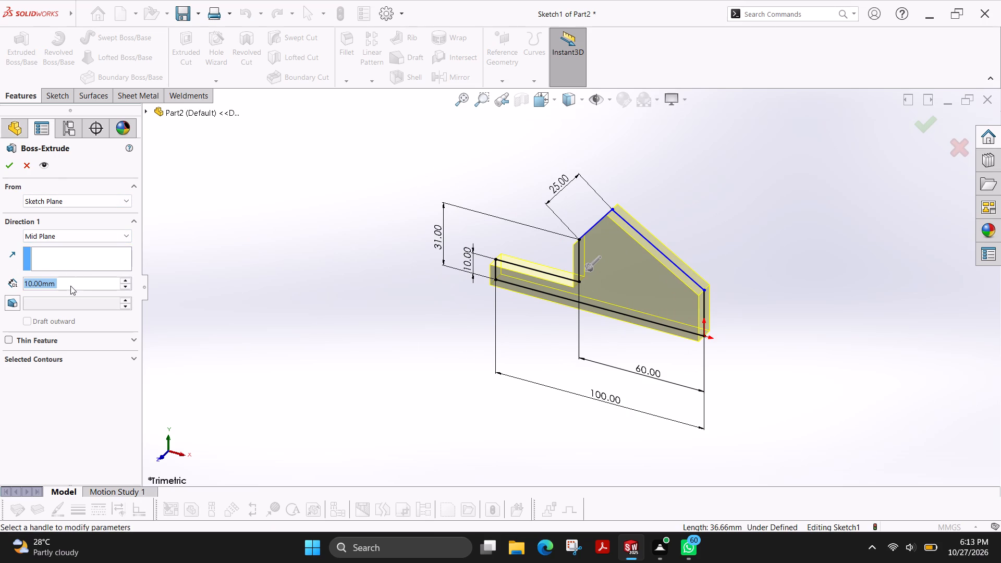
pyautogui.doubleClick(70, 286)
pyautogui.write('42')
pyautogui.press('Return')
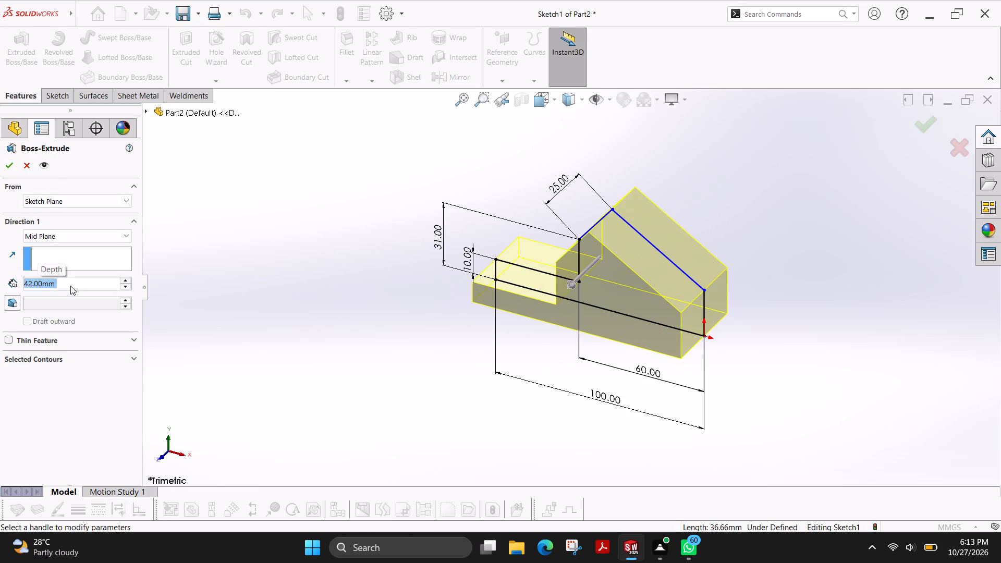
pyautogui.click(10, 172)
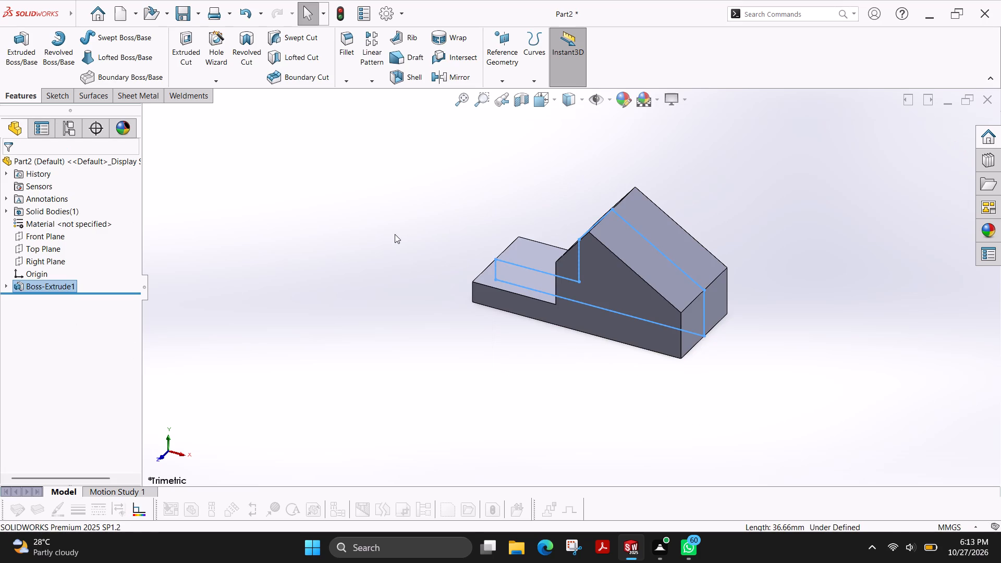
pyautogui.press('Escape')
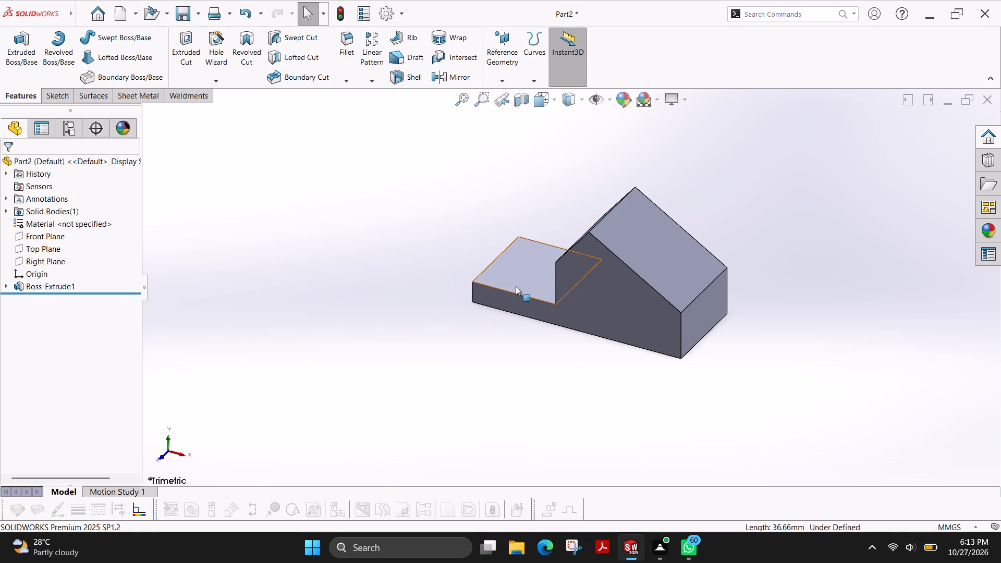
# Start a sketch on the low step's top face and draw a 42 mm line straight across it, about 18 mm from the end edge.
pyautogui.click(519, 273)
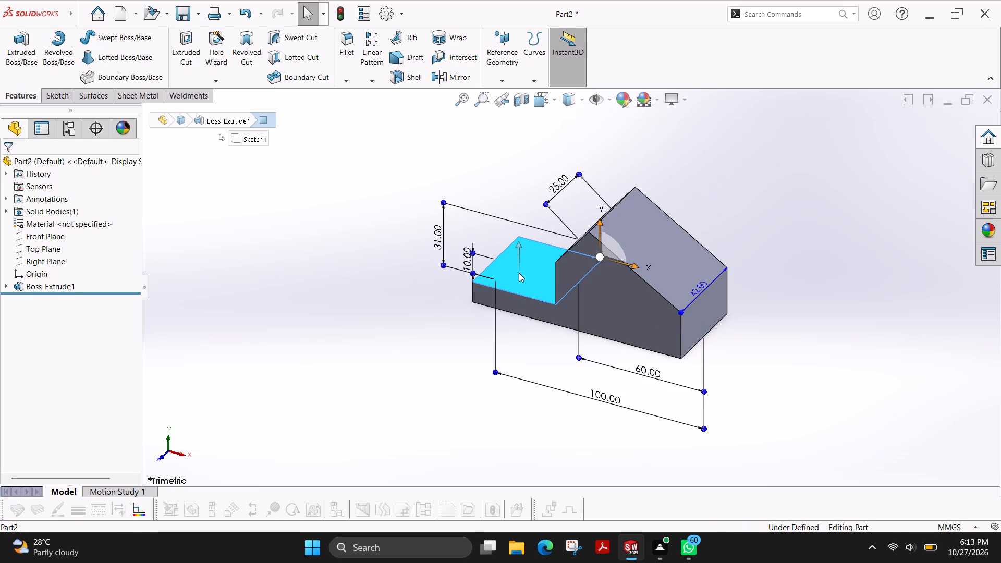
pyautogui.click(56, 95)
pyautogui.click(19, 54)
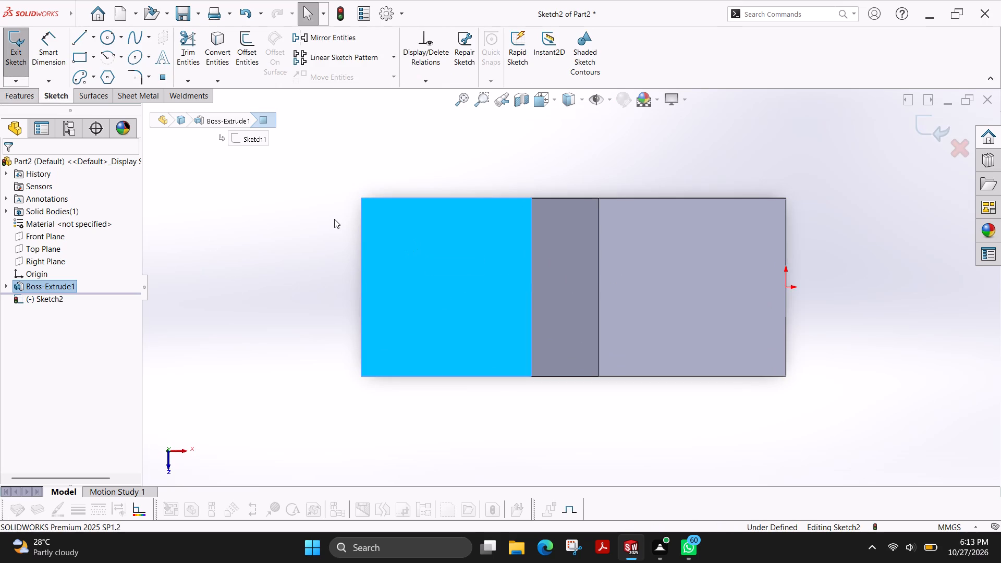
pyautogui.press('Escape')
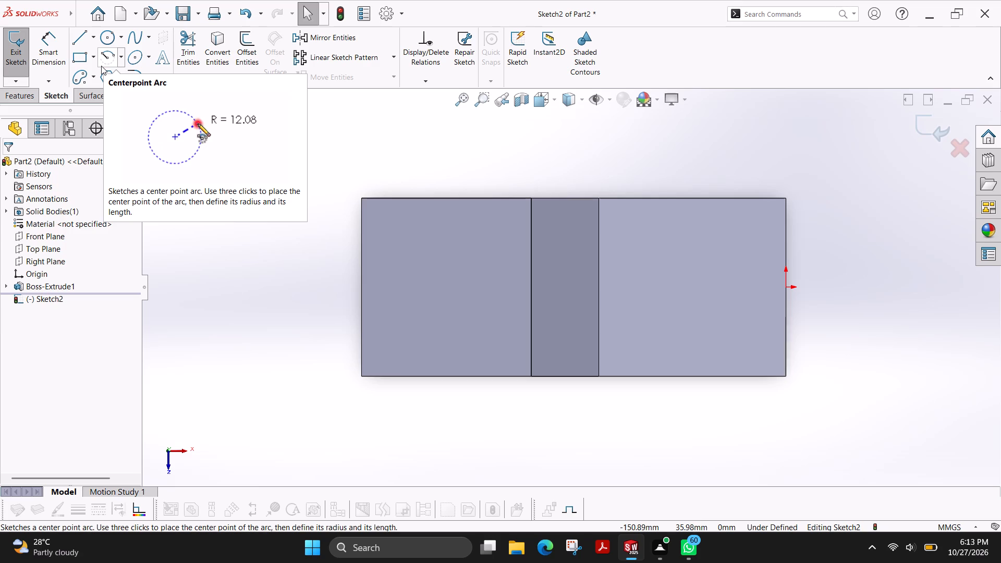
pyautogui.click(78, 41)
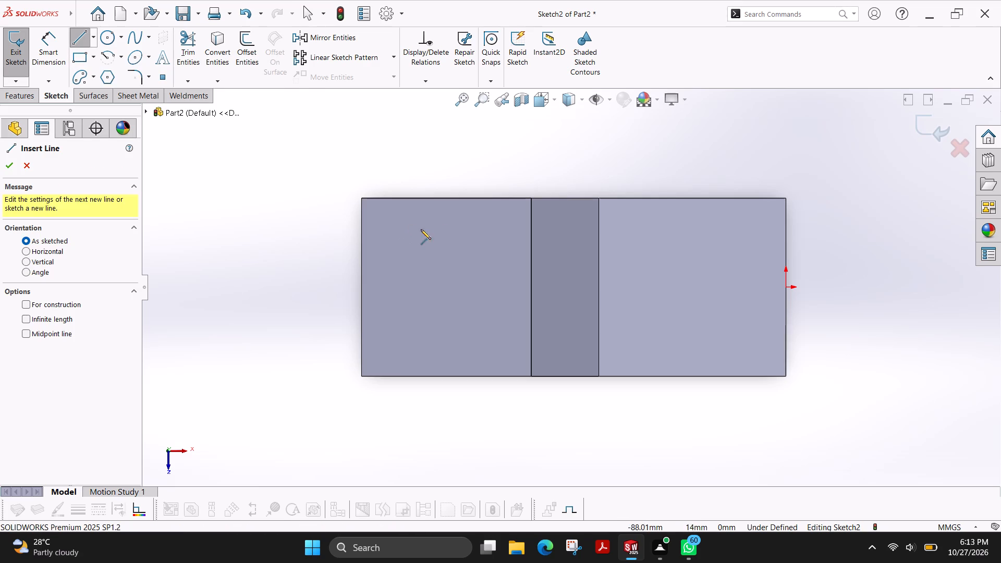
pyautogui.click(437, 199)
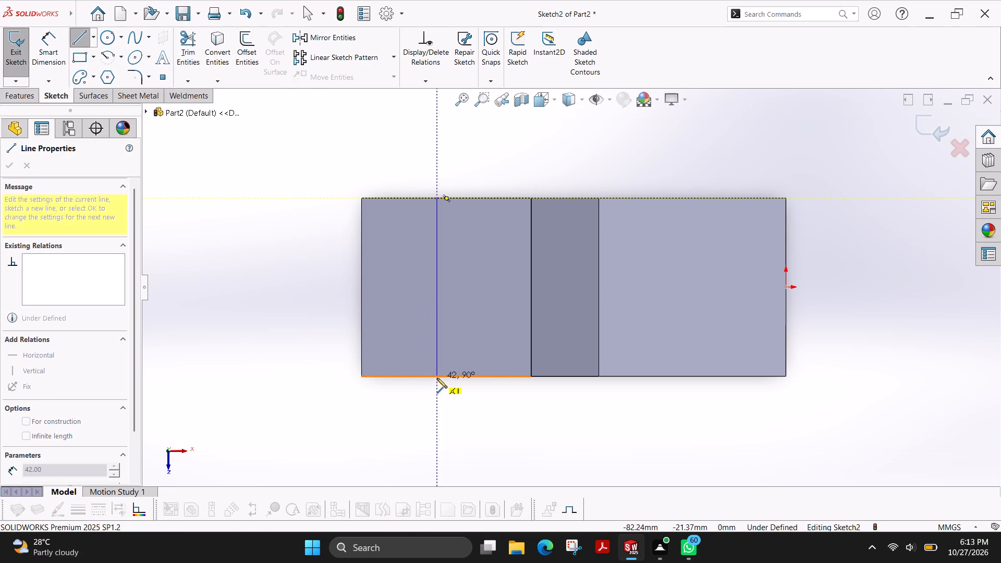
pyautogui.click(437, 378)
pyautogui.press('Escape')
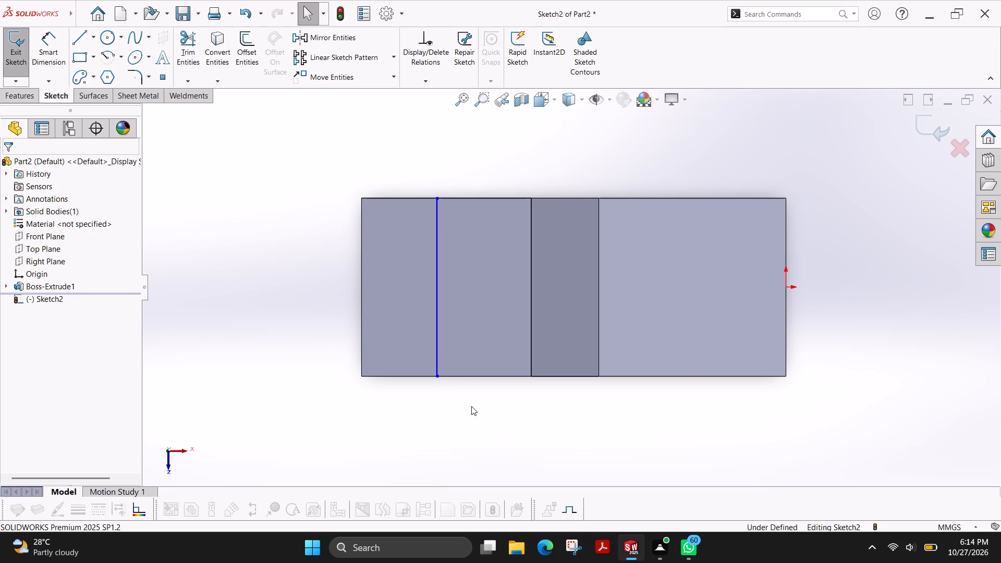
# Sketch two circles of about 4.3 mm radius centred on the cross line, one near each end.
pyautogui.click(109, 43)
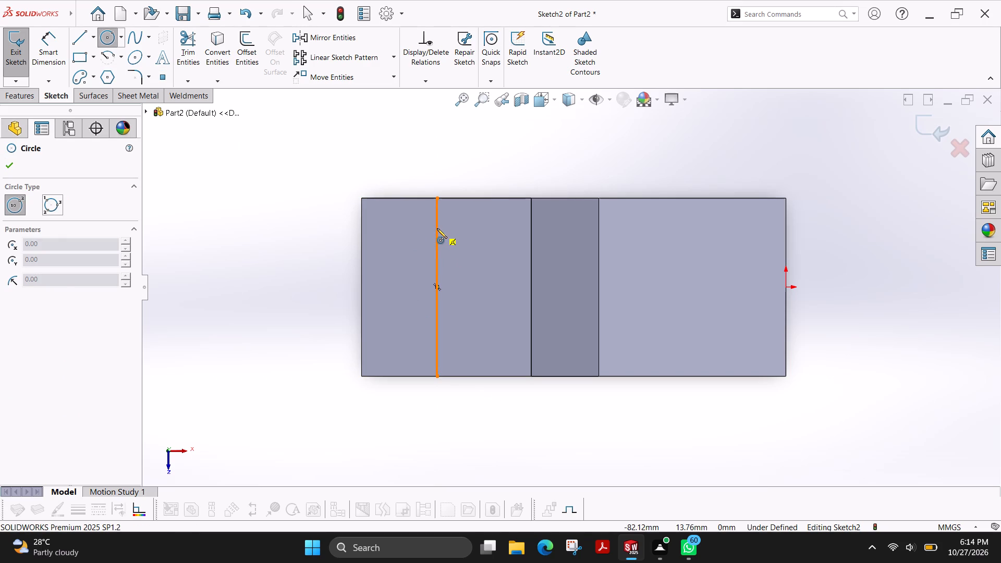
pyautogui.click(437, 228)
pyautogui.click(455, 227)
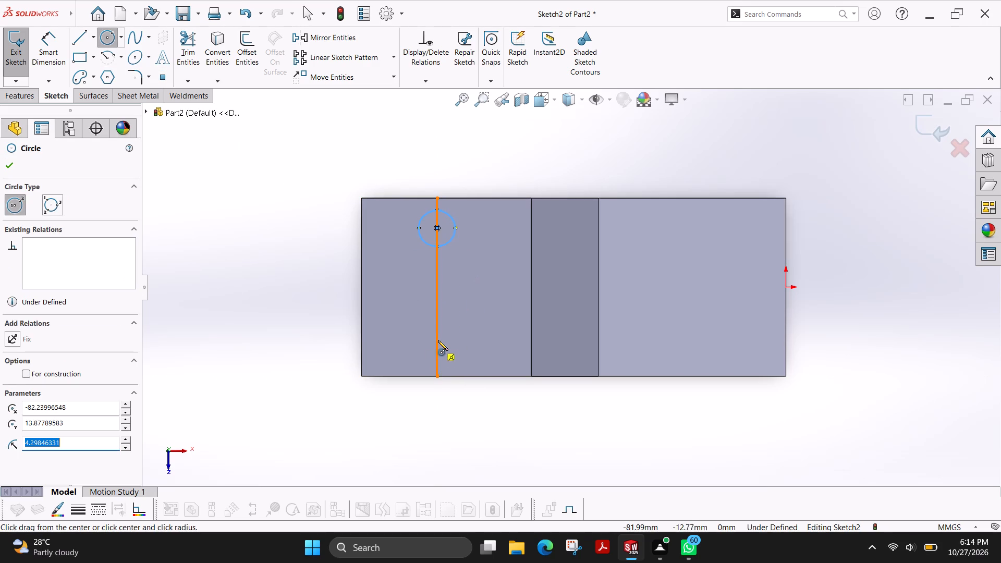
pyautogui.click(437, 340)
pyautogui.click(455, 335)
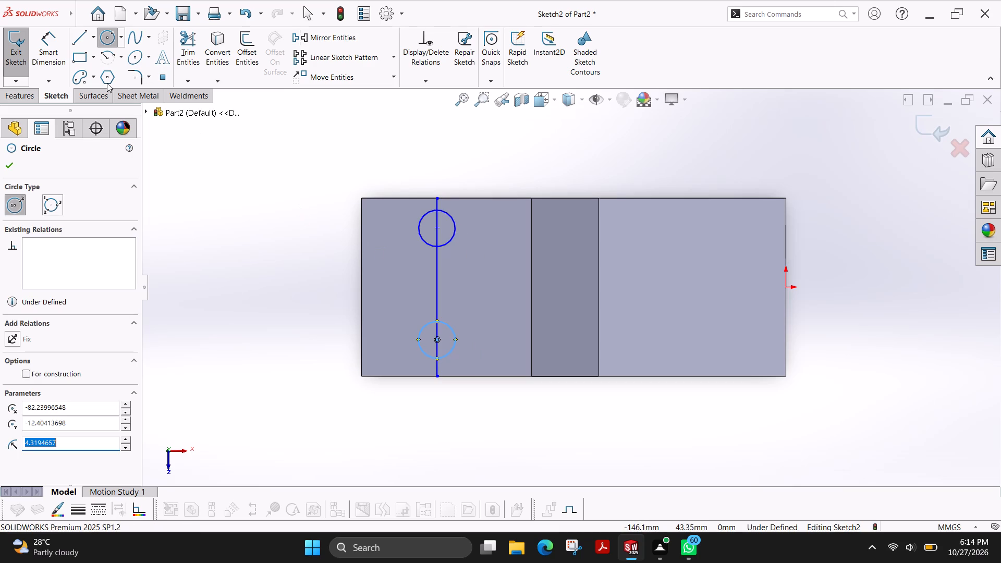
# Dimension the distance from the part's short end edge to the cross line as 17 mm.
pyautogui.click(45, 57)
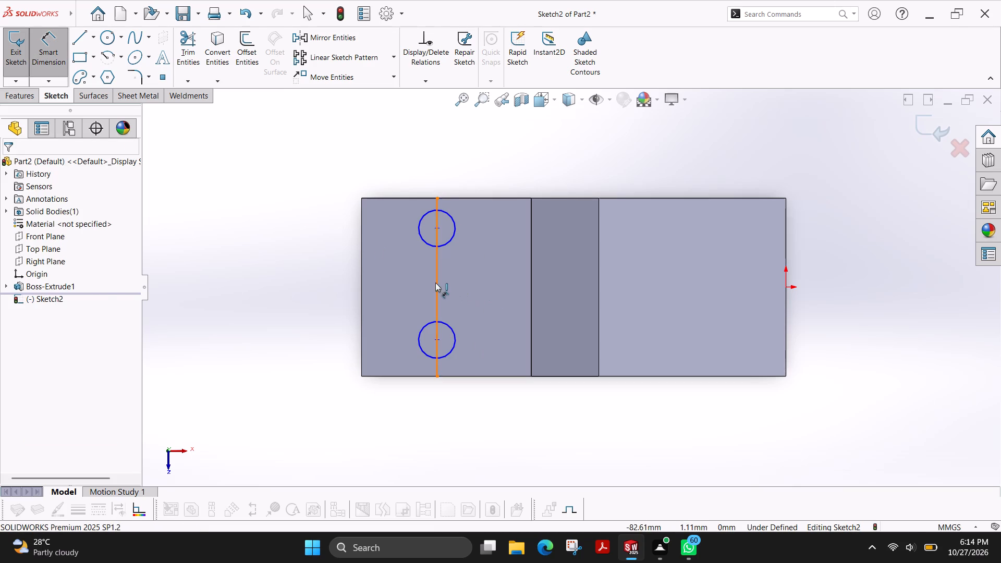
pyautogui.click(435, 283)
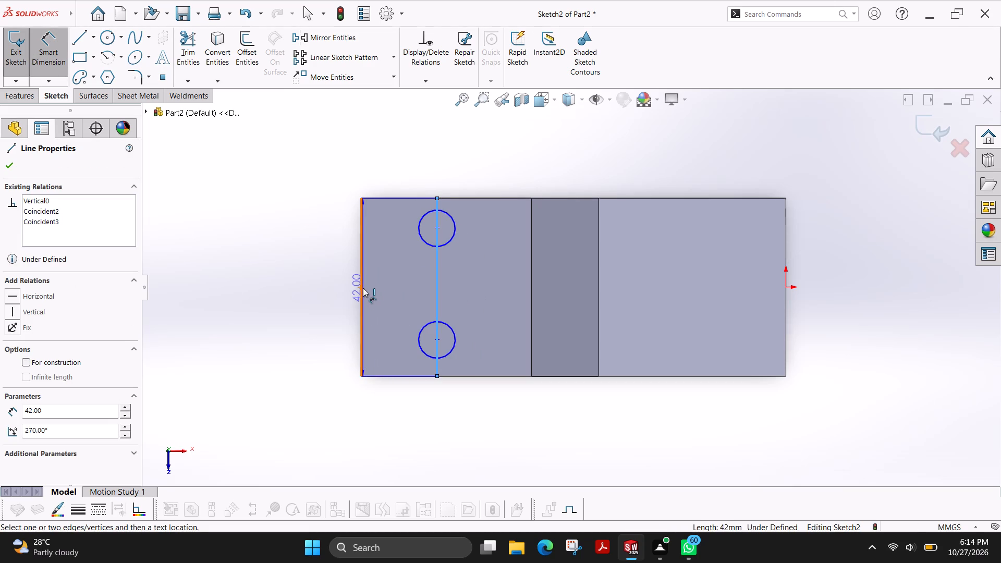
pyautogui.click(361, 298)
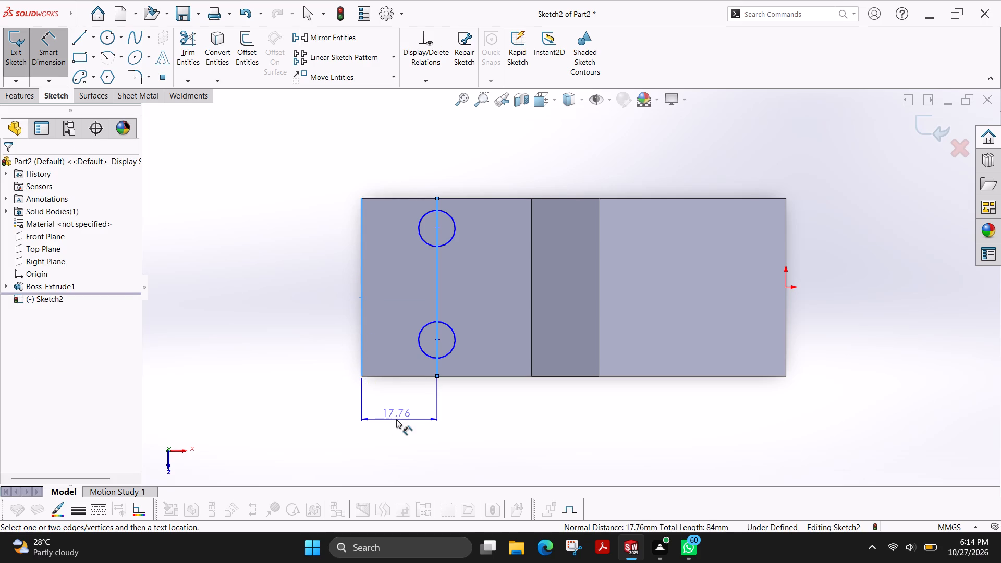
pyautogui.click(396, 419)
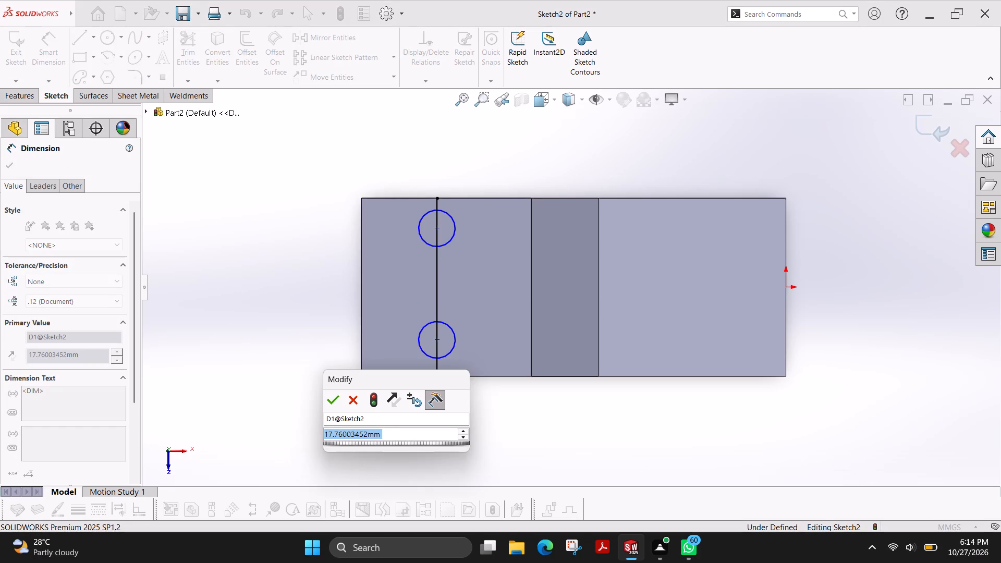
pyautogui.write('17')
pyautogui.press('Return')
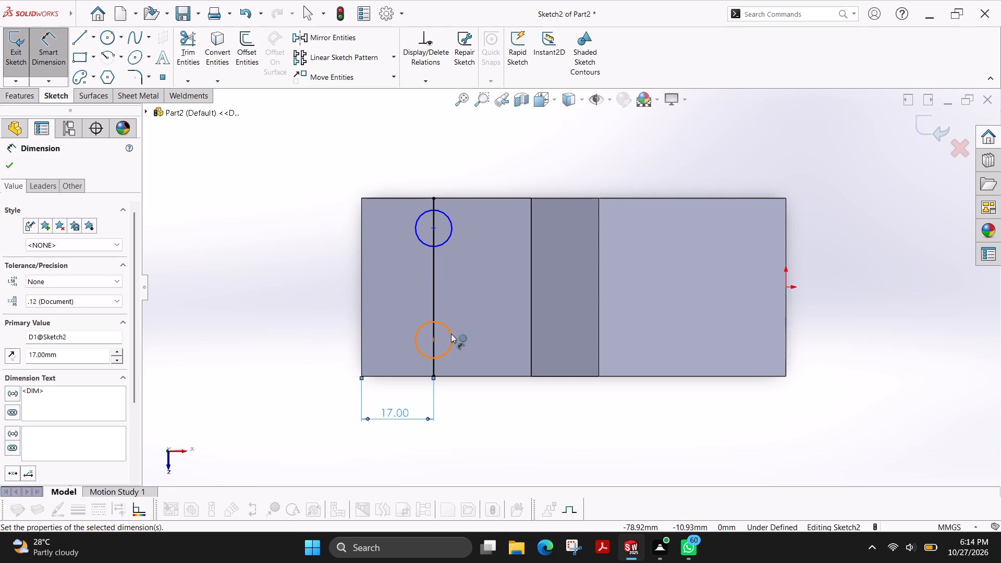
# Dimension both circles with a 14 mm diameter.
pyautogui.click(451, 334)
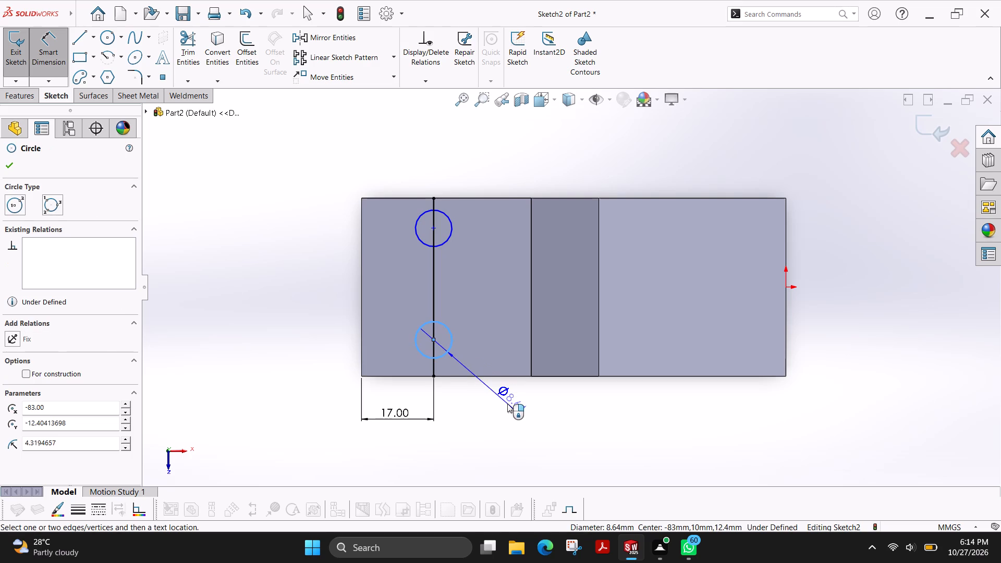
pyautogui.click(507, 403)
pyautogui.write('14')
pyautogui.press('Return')
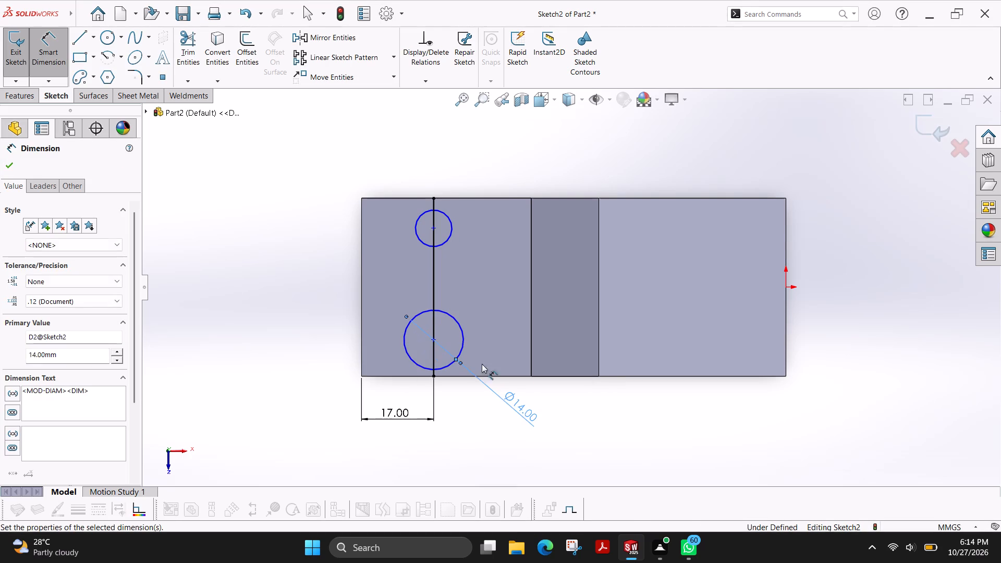
pyautogui.click(449, 218)
pyautogui.click(521, 175)
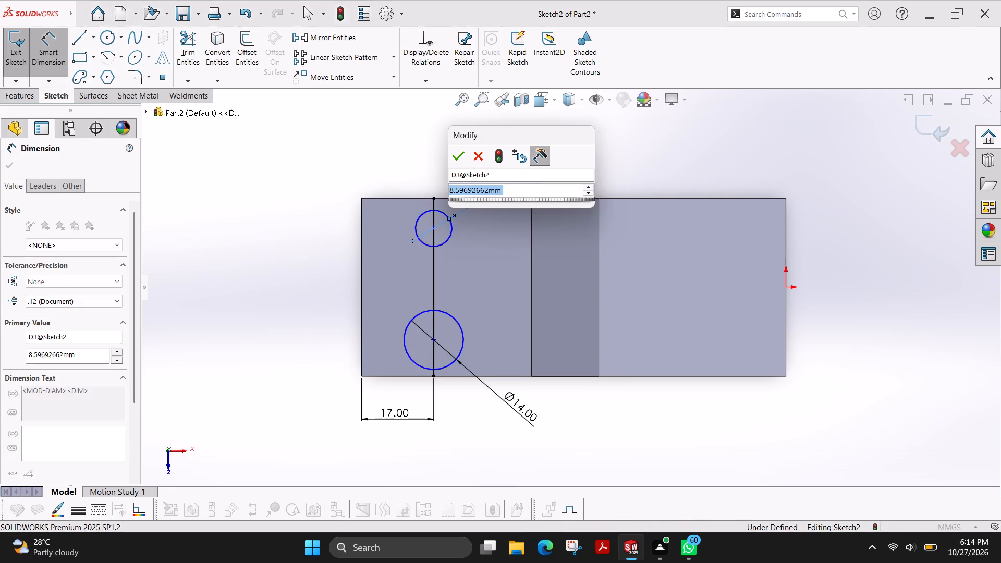
pyautogui.write('14')
pyautogui.press('Return')
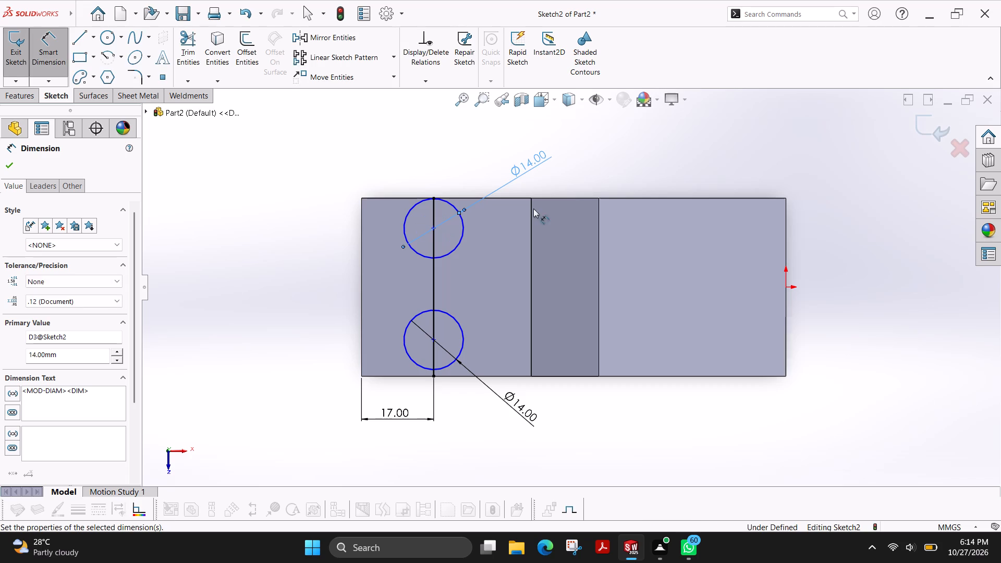
# Dimension the distance between the two circle centres as 19 mm.
pyautogui.click(434, 340)
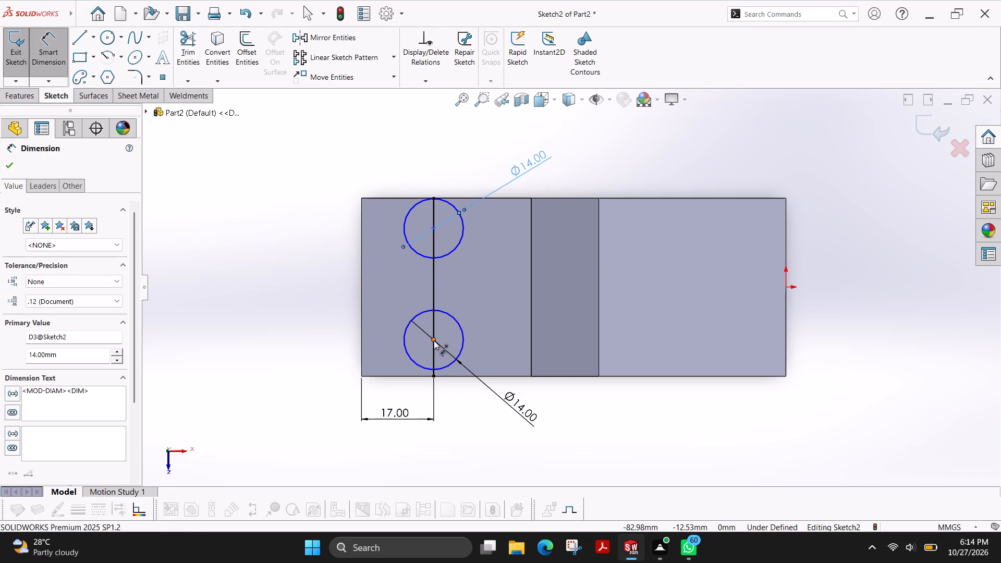
pyautogui.click(434, 227)
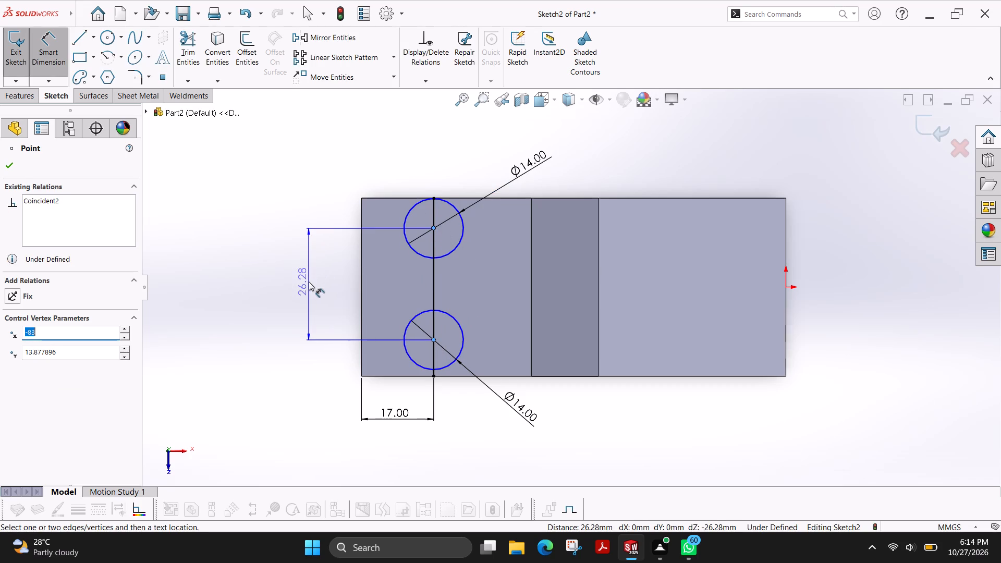
pyautogui.click(309, 281)
pyautogui.write('1+')
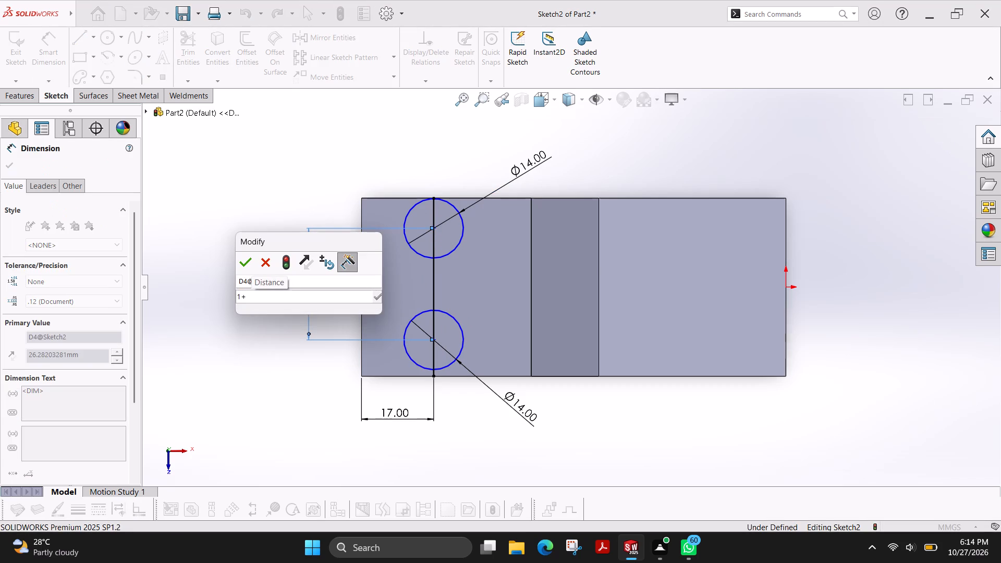
pyautogui.press('BackSpace')
pyautogui.press('9')
pyautogui.press('Return')
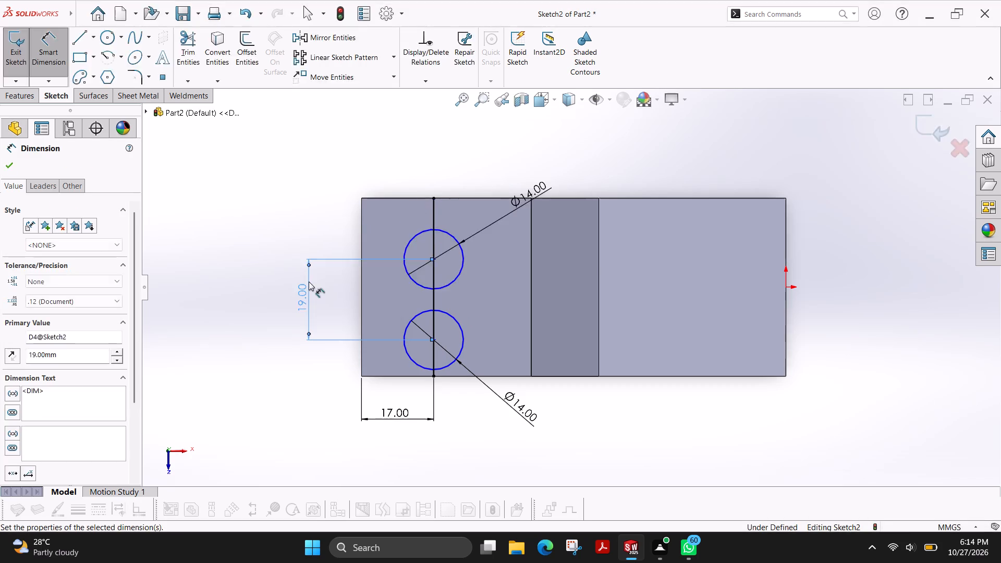
# Sketch a horizontal line from the midpoint of the short end edge, between the circles and past the riser onto the sloped region.
pyautogui.click(78, 45)
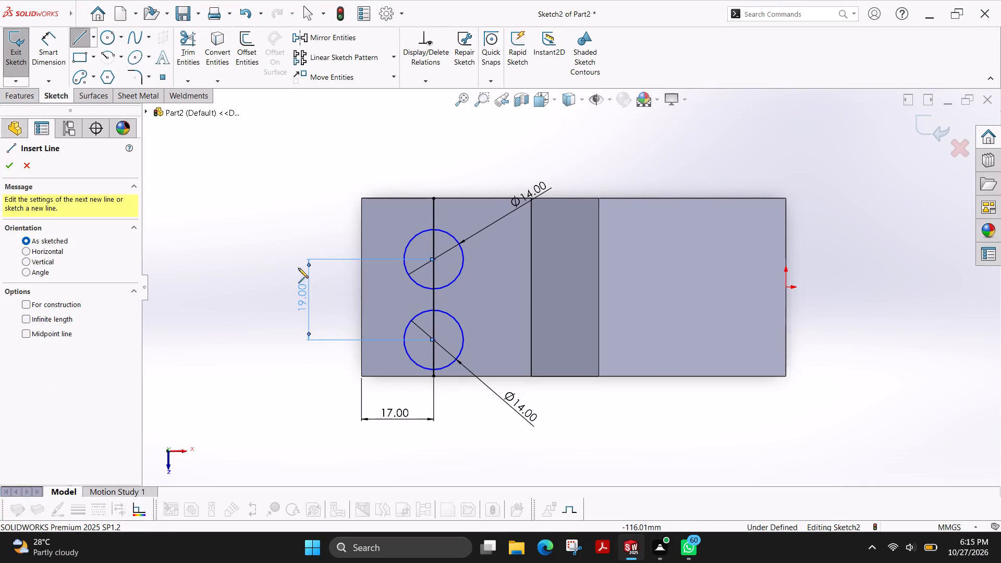
pyautogui.click(361, 288)
pyautogui.click(567, 288)
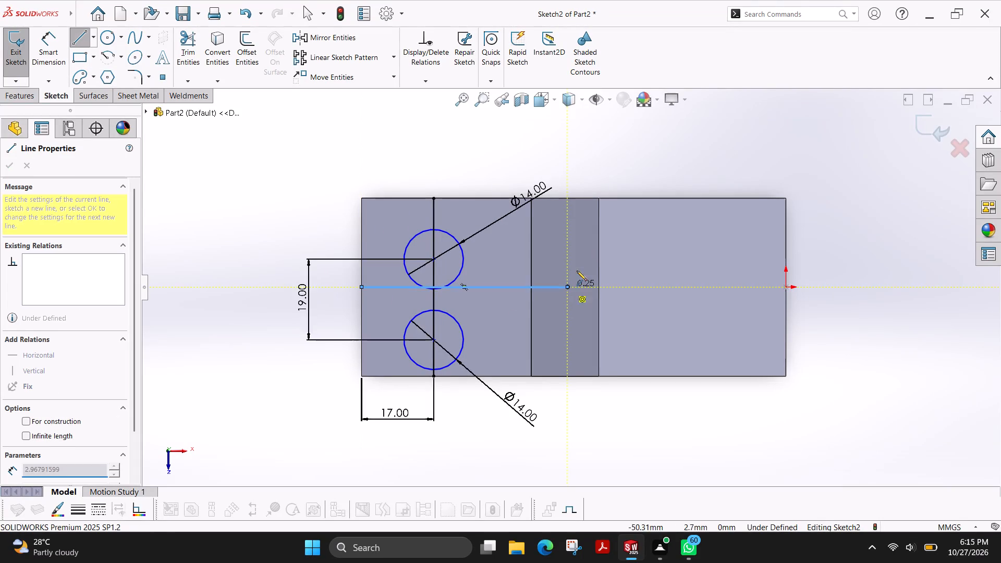
pyautogui.press('Escape')
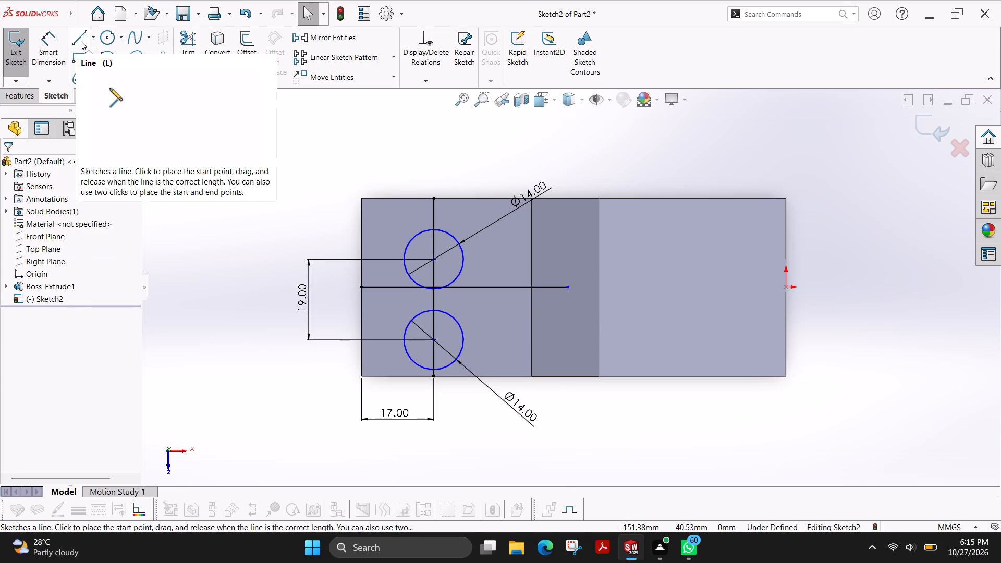
# Dimension the distance from one circle's centre to the horizontal line as 9.5 mm.
pyautogui.click(50, 42)
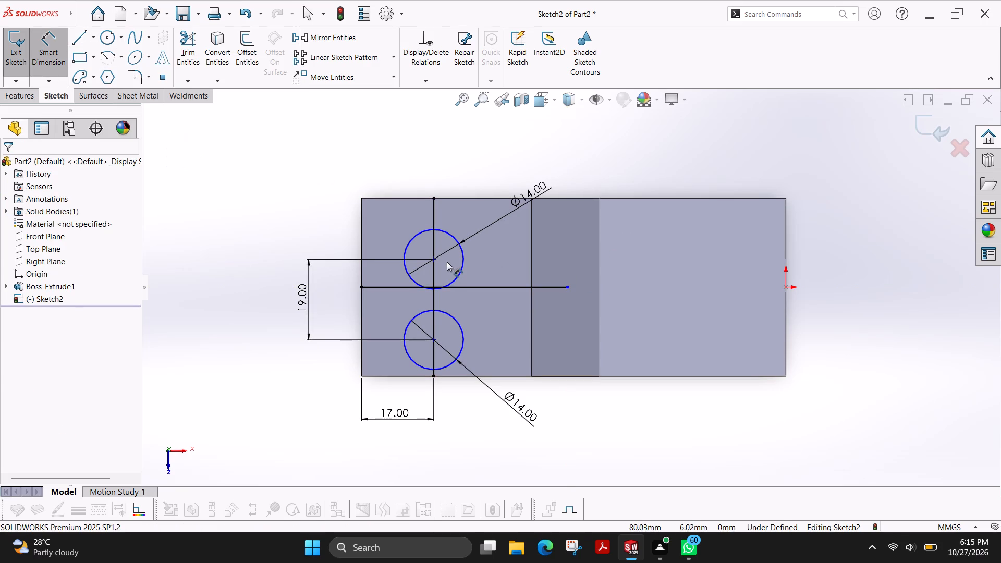
pyautogui.click(431, 259)
pyautogui.click(378, 285)
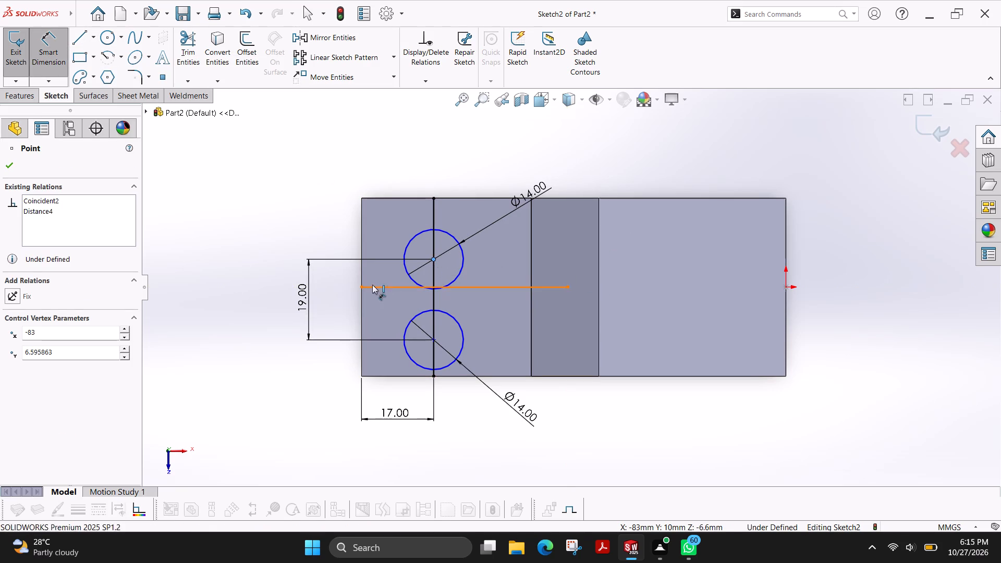
pyautogui.click(329, 277)
pyautogui.write('9.5')
pyautogui.press('Return')
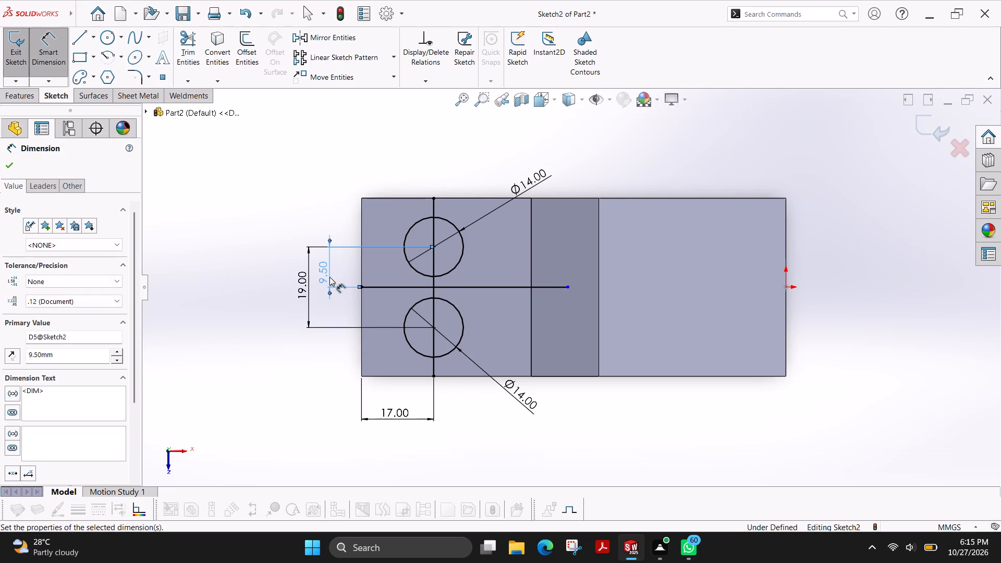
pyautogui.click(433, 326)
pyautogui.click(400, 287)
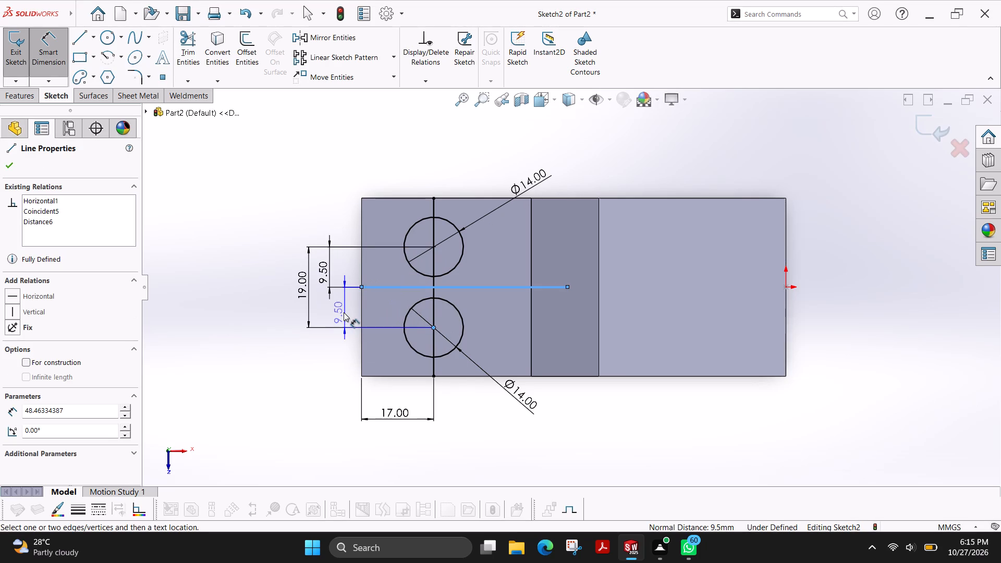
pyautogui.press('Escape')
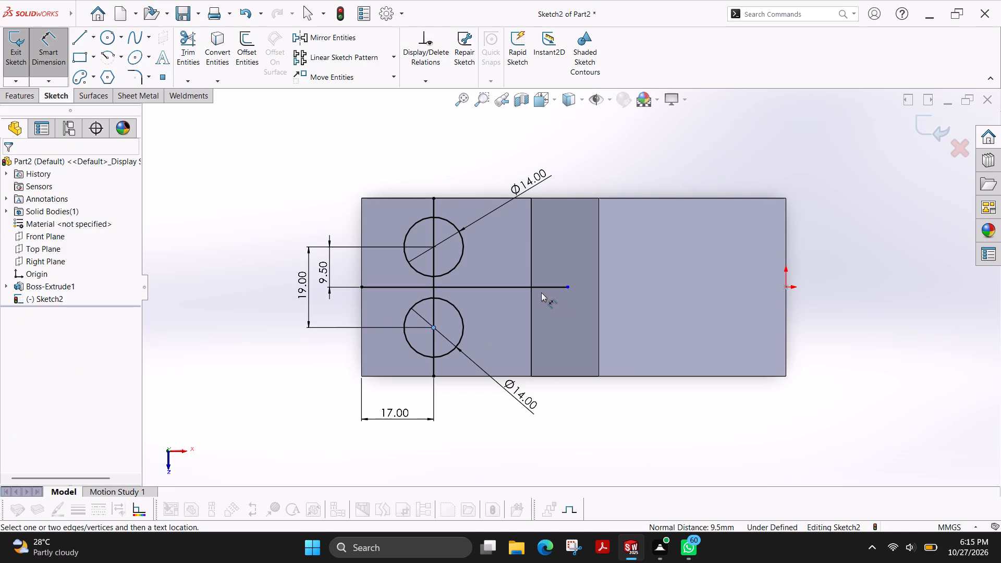
# Delete the horizontal sketch line running between the two circles together with its attached dimension.
pyautogui.click(530, 286)
pyautogui.press('Delete')
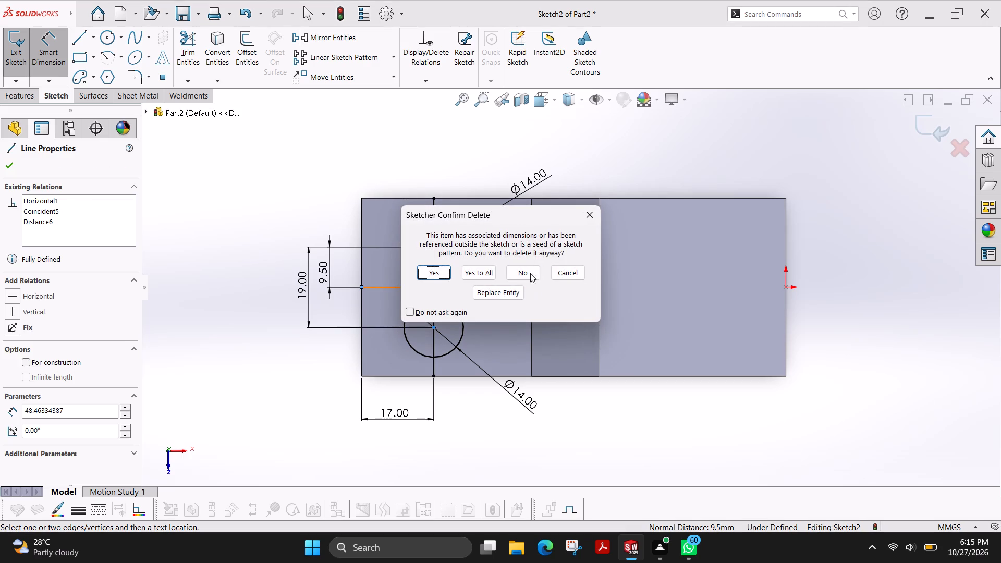
pyautogui.click(435, 268)
pyautogui.click(433, 269)
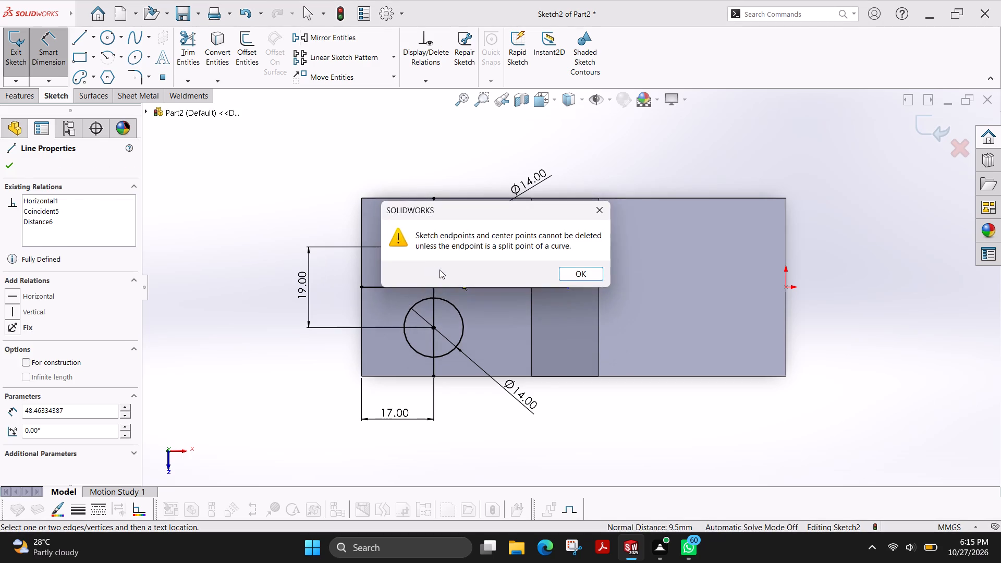
pyautogui.press('Escape')
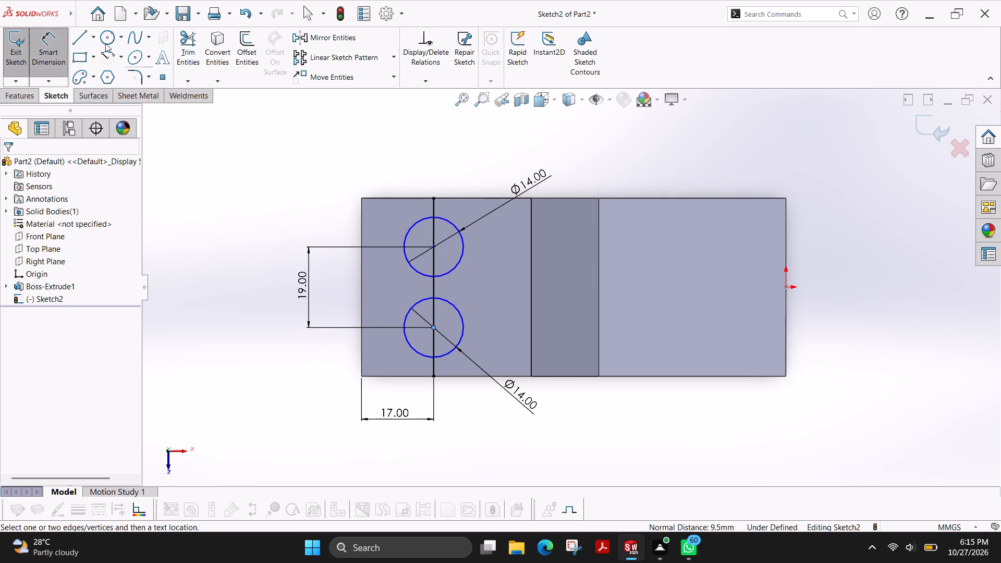
# Sketch two vertical lines, each about 19 mm long, joining the matching side points of both circles on either side.
pyautogui.click(84, 34)
pyautogui.click(402, 247)
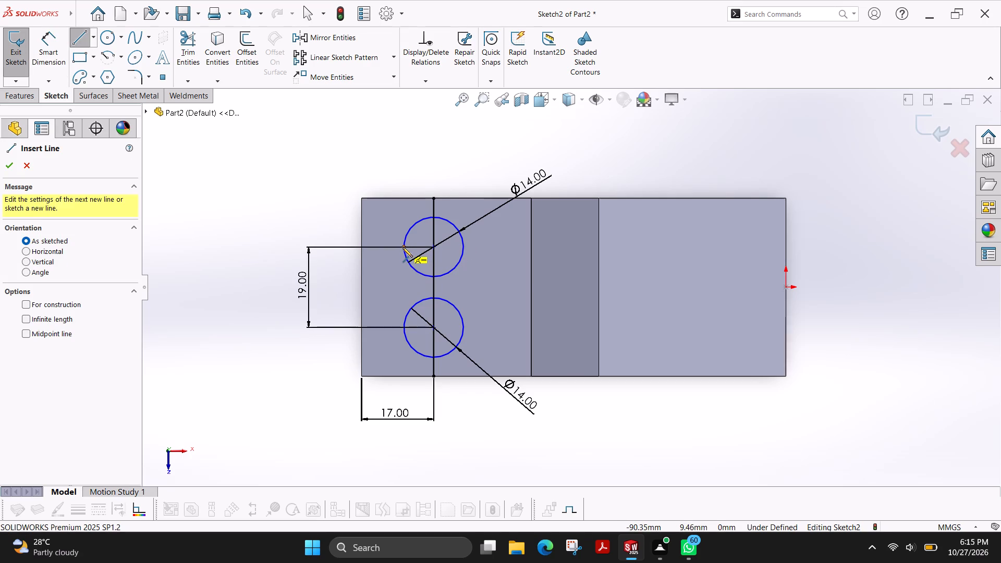
pyautogui.click(404, 331)
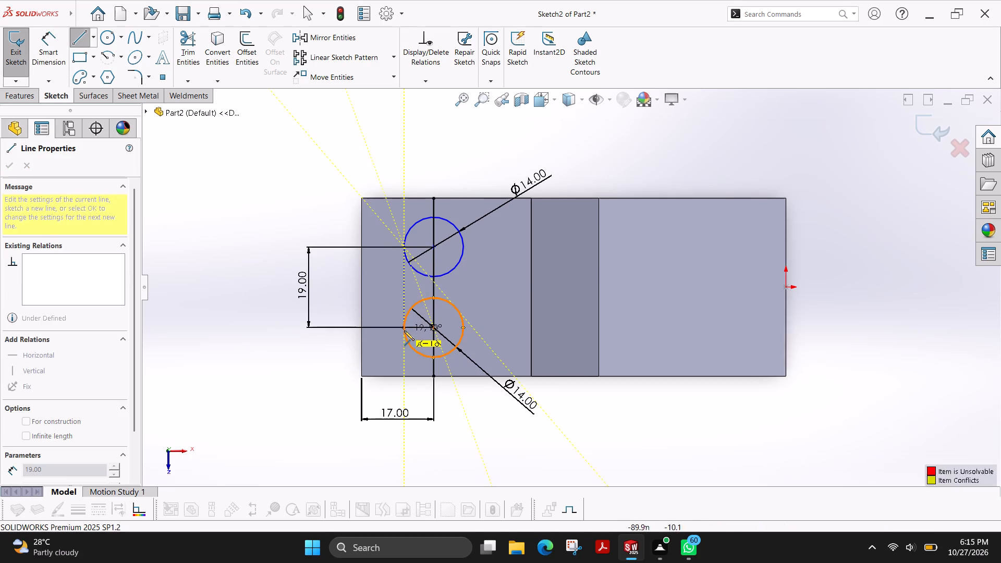
pyautogui.press('Escape')
pyautogui.click(85, 44)
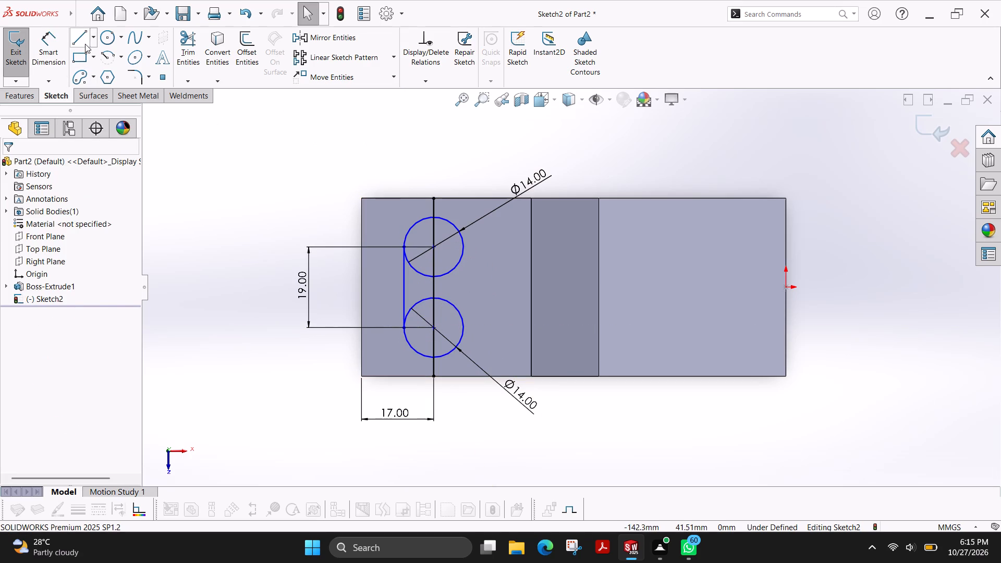
pyautogui.click(464, 247)
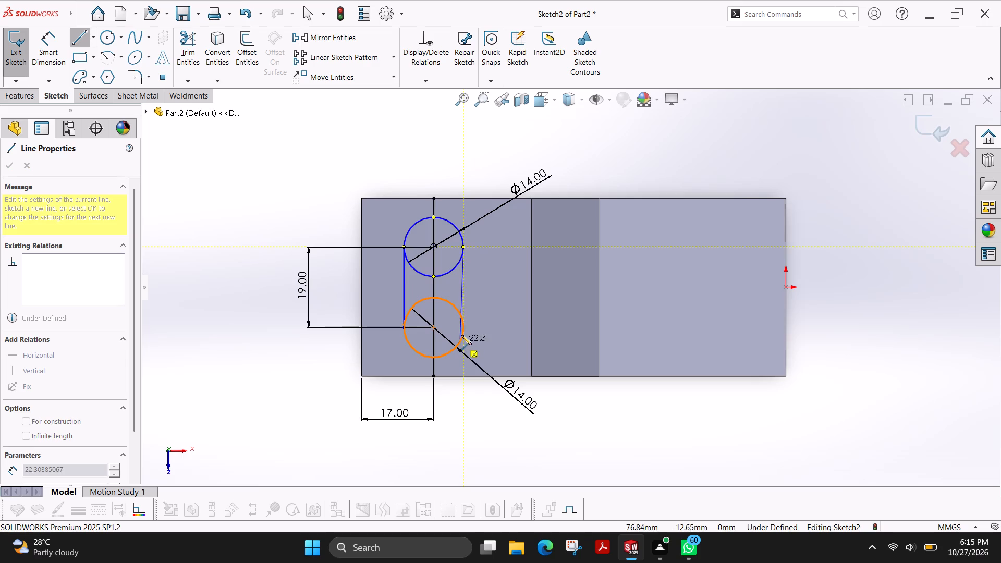
pyautogui.click(462, 328)
pyautogui.press('Escape')
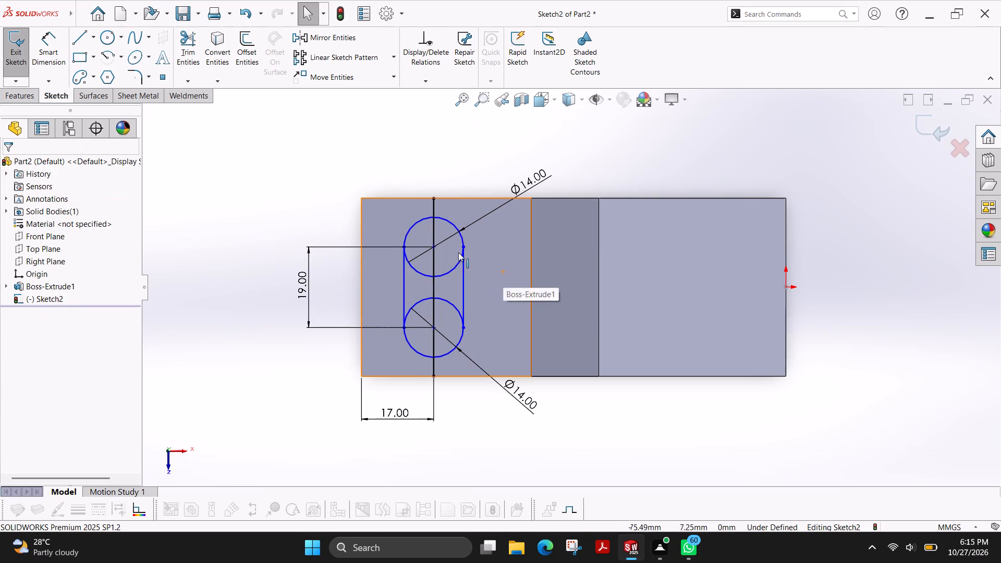
# Trim away the inner circle arcs and the whole vertical cross line with Power trim, leaving a closed slot outline.
pyautogui.click(181, 55)
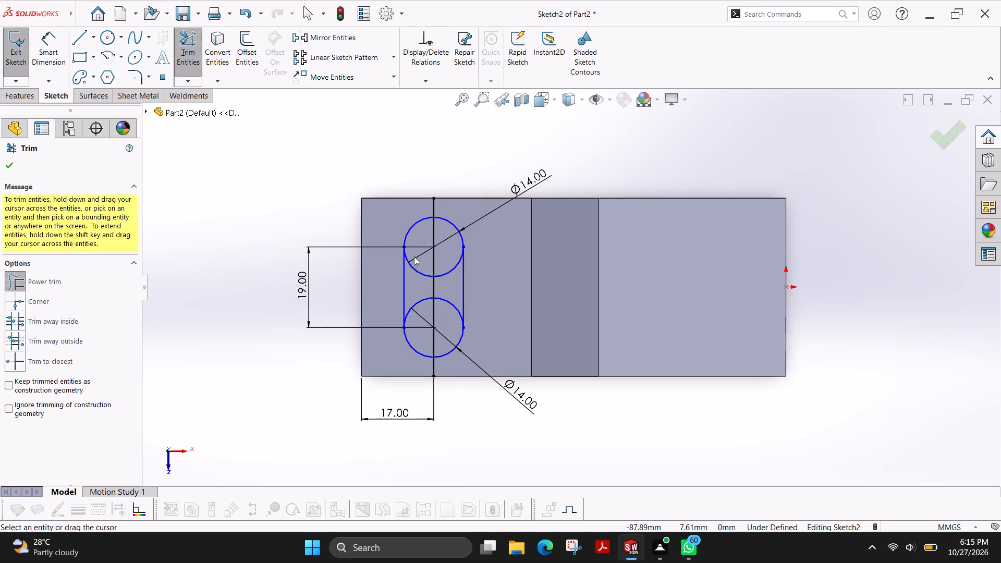
pyautogui.moveTo(414, 256); pyautogui.dragTo(418, 284)
pyautogui.moveTo(446, 259); pyautogui.dragTo(448, 314)
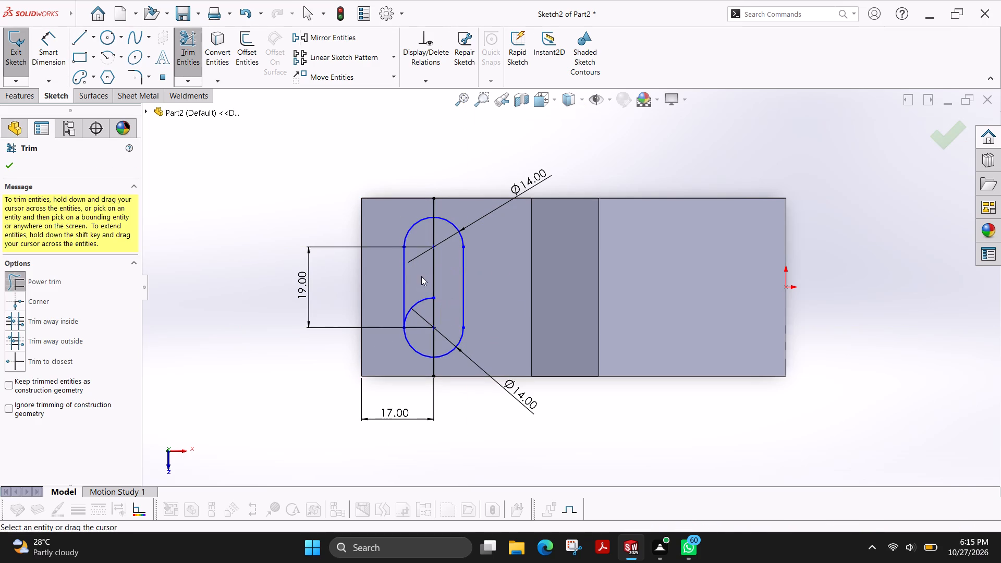
pyautogui.moveTo(421, 276); pyautogui.dragTo(425, 309)
pyautogui.moveTo(443, 264); pyautogui.dragTo(423, 285)
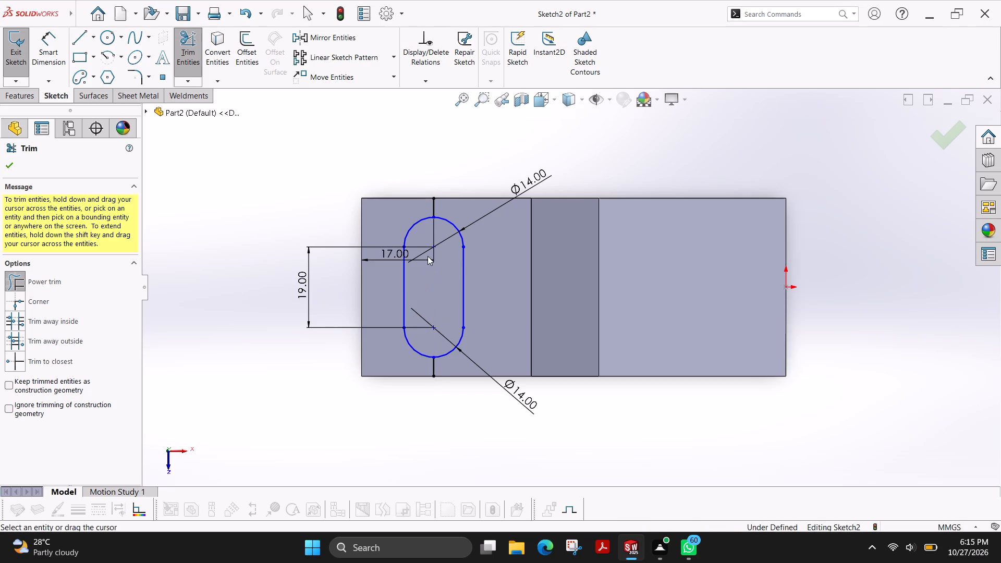
pyautogui.moveTo(450, 203); pyautogui.dragTo(425, 209)
pyautogui.moveTo(447, 368); pyautogui.dragTo(445, 368)
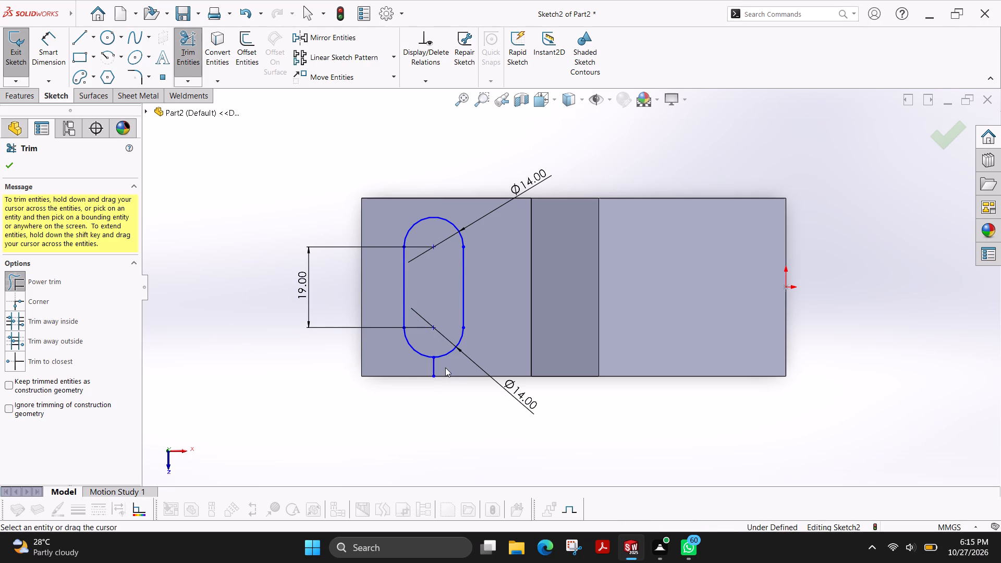
pyautogui.moveTo(445, 368); pyautogui.dragTo(406, 371)
pyautogui.click(9, 163)
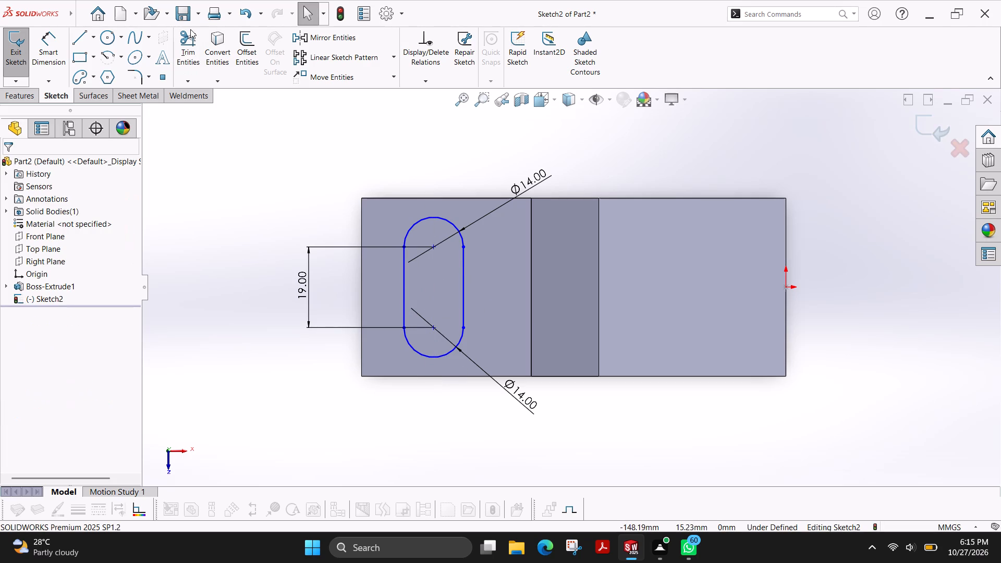
# Offset the slot outline inward by 2 mm as a full chain.
pyautogui.click(247, 48)
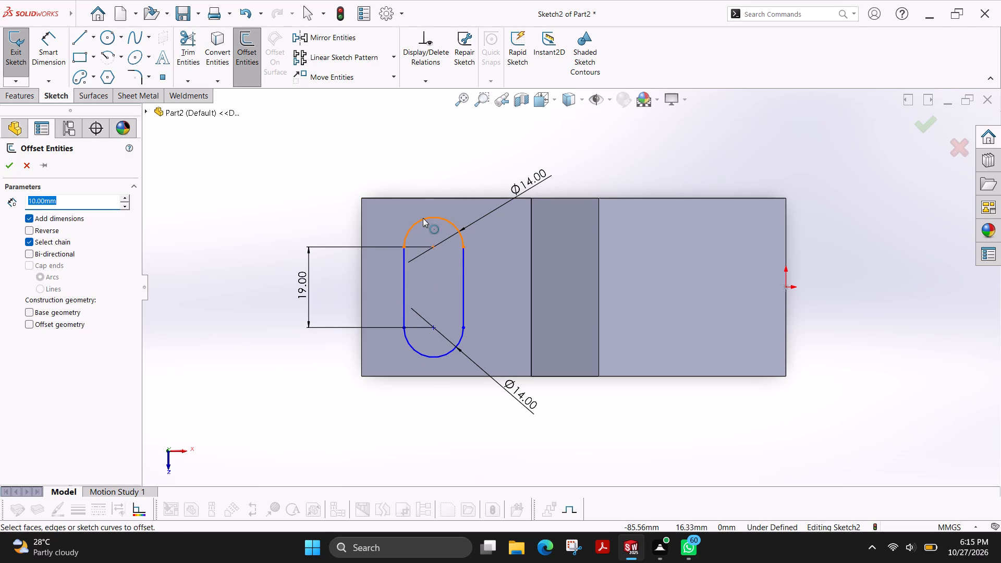
pyautogui.click(423, 218)
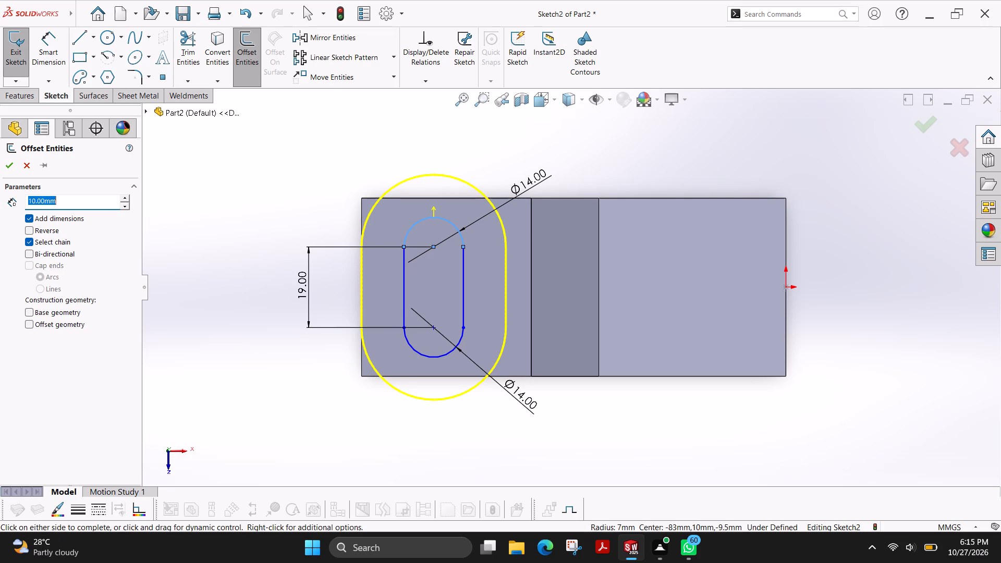
pyautogui.press('2')
pyautogui.press('Return')
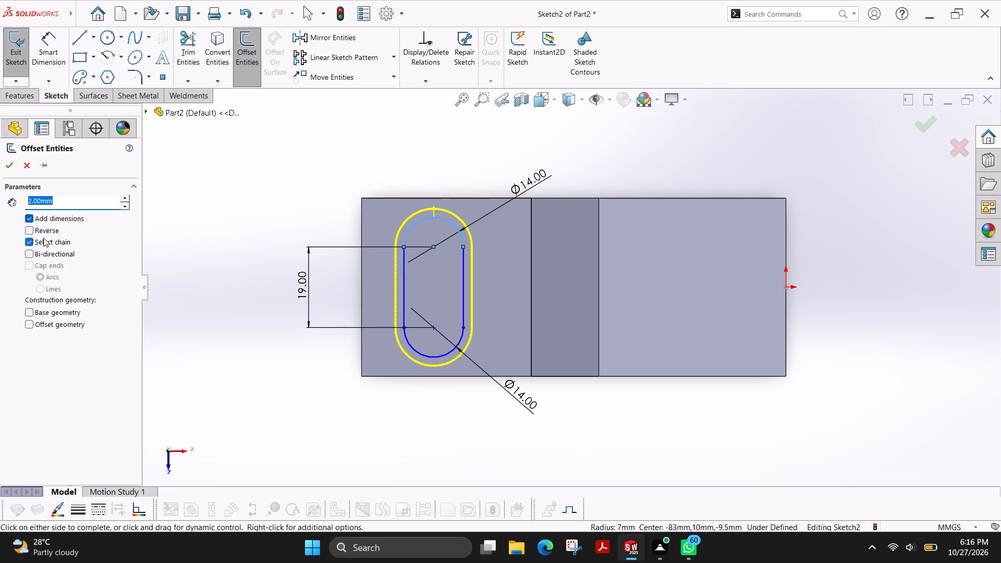
pyautogui.click(41, 233)
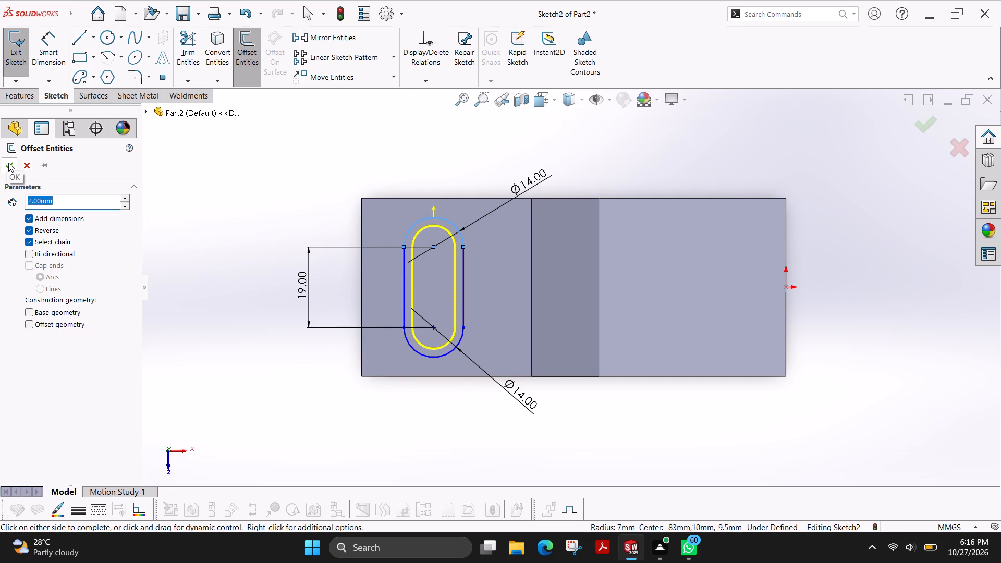
pyautogui.click(8, 163)
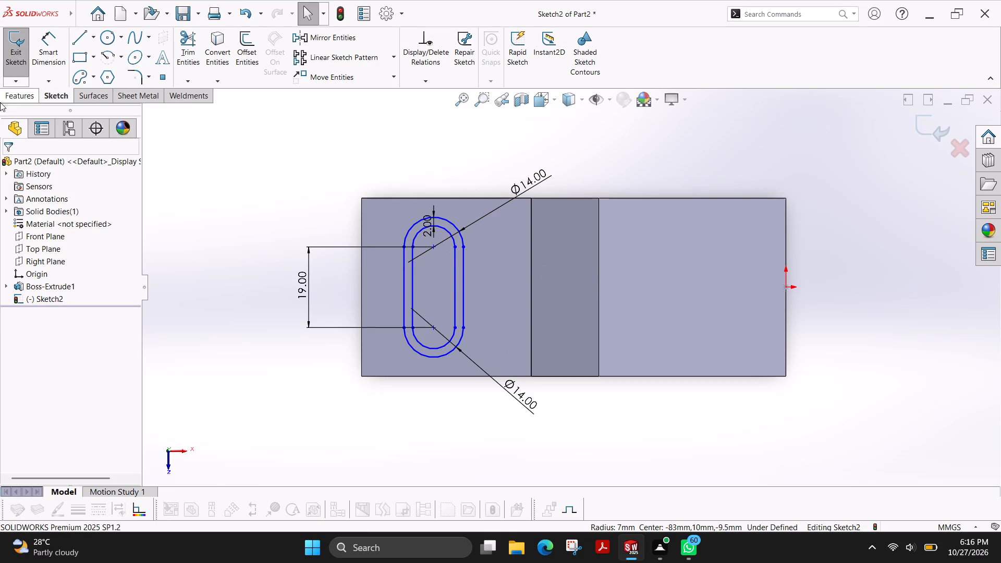
# Extrude the double slot outline upward from the lower step as a Blind boss 4 mm deep, merged with the body.
pyautogui.click(9, 92)
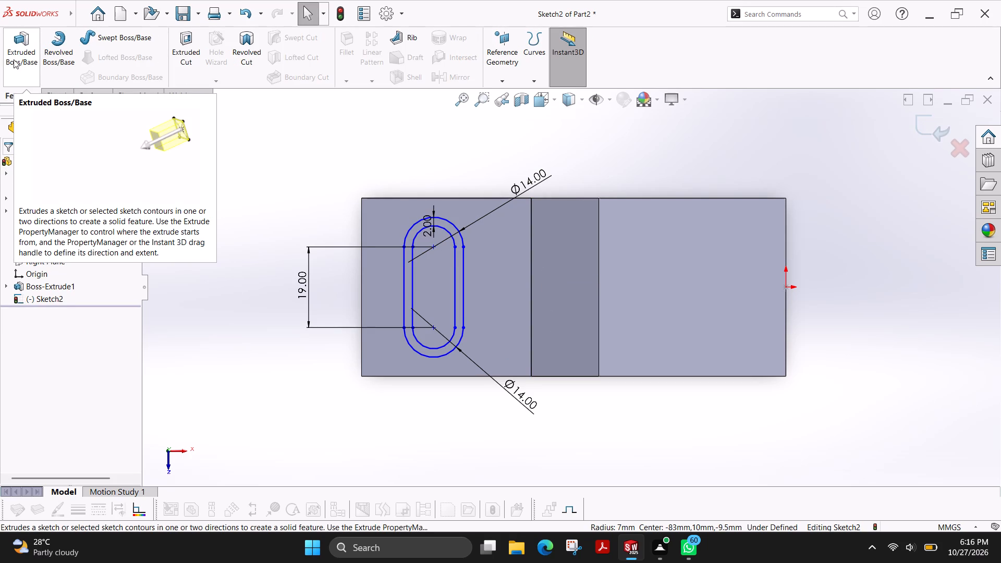
pyautogui.click(14, 59)
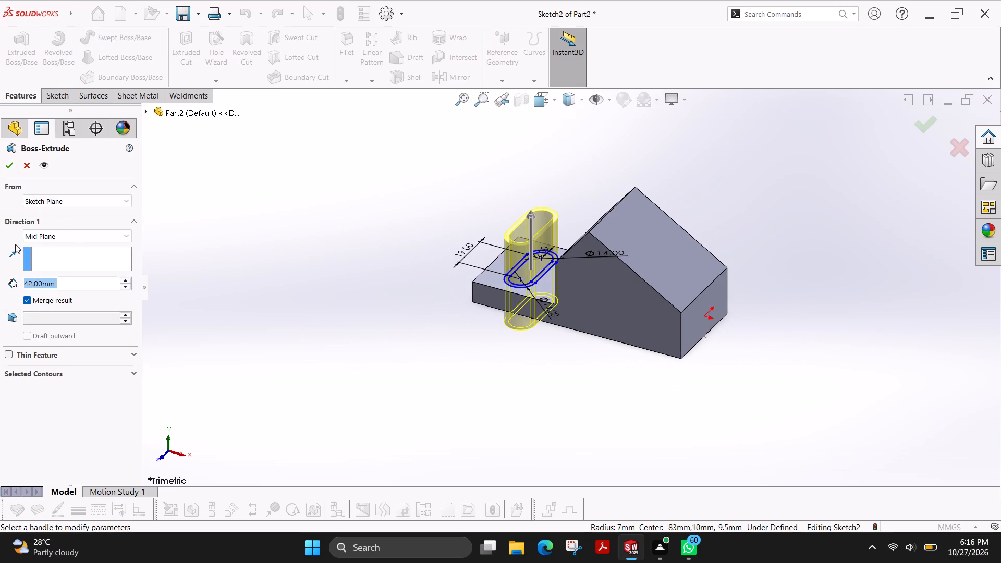
pyautogui.click(69, 239)
pyautogui.click(48, 248)
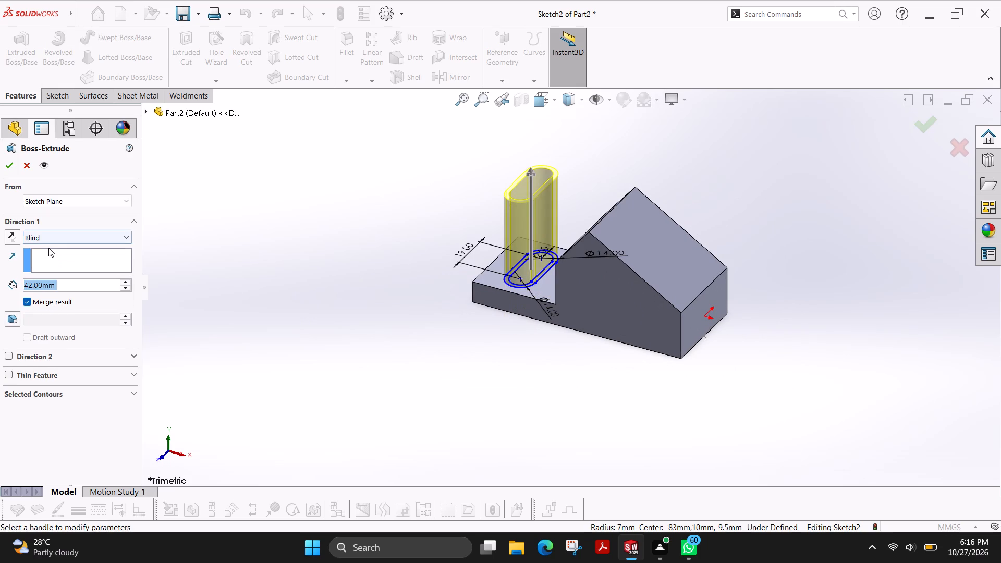
pyautogui.doubleClick(66, 285)
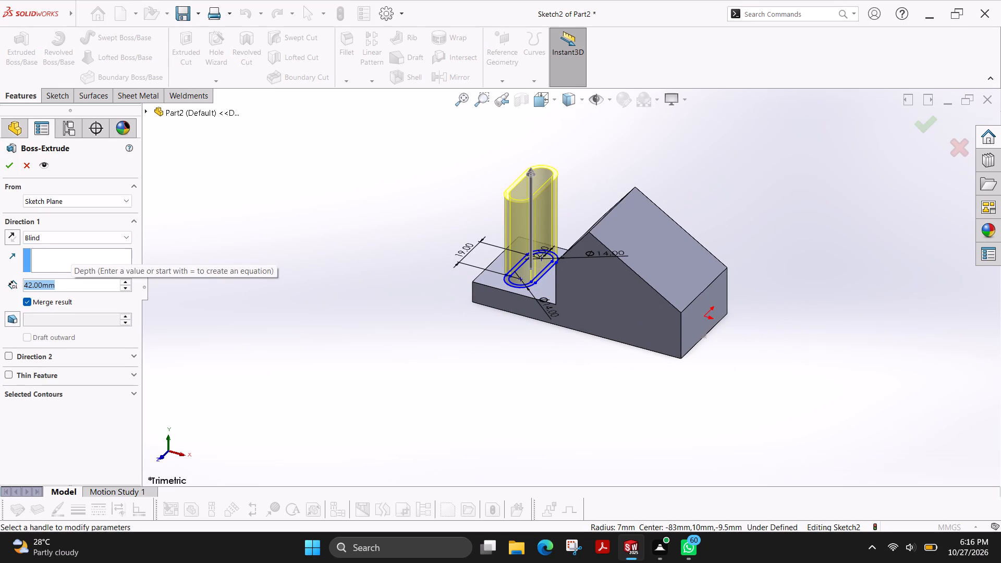
pyautogui.press('4')
pyautogui.press('Return')
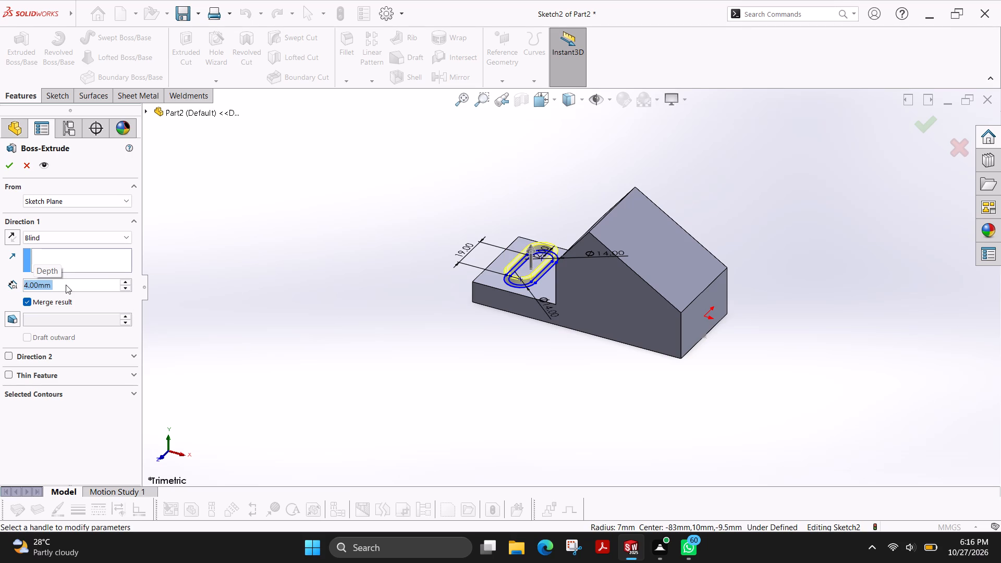
pyautogui.click(9, 171)
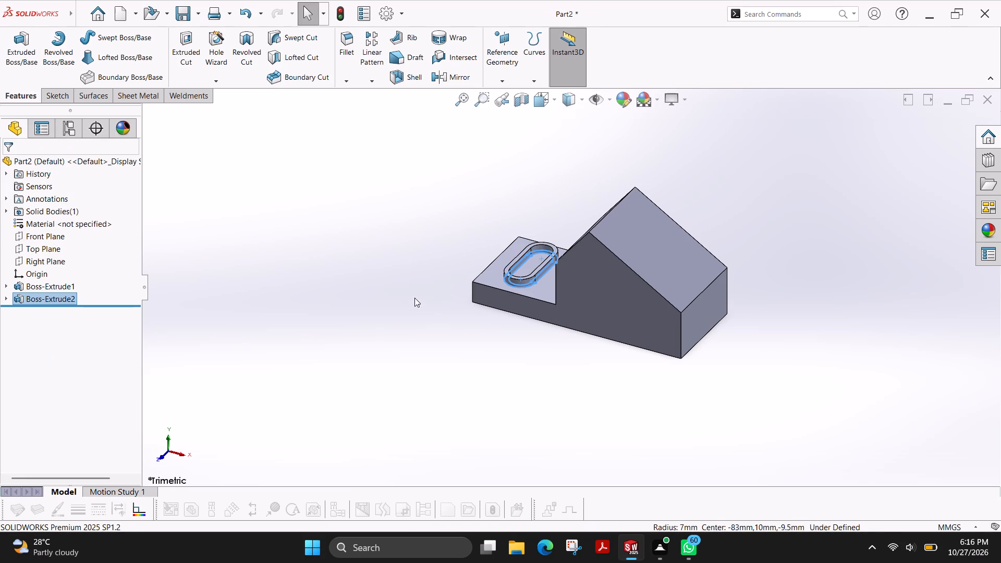
pyautogui.press('Escape')
# Sketch two 5 mm radius circles on the floor inside the slot ring, concentric with its two rounded ends.
pyautogui.keyDown('ctrl'); pyautogui.keyDown('shift'); pyautogui.moveTo(502, 185); pyautogui.dragTo(494, 229, button='middle'); pyautogui.keyUp('shift'); pyautogui.keyUp('ctrl')
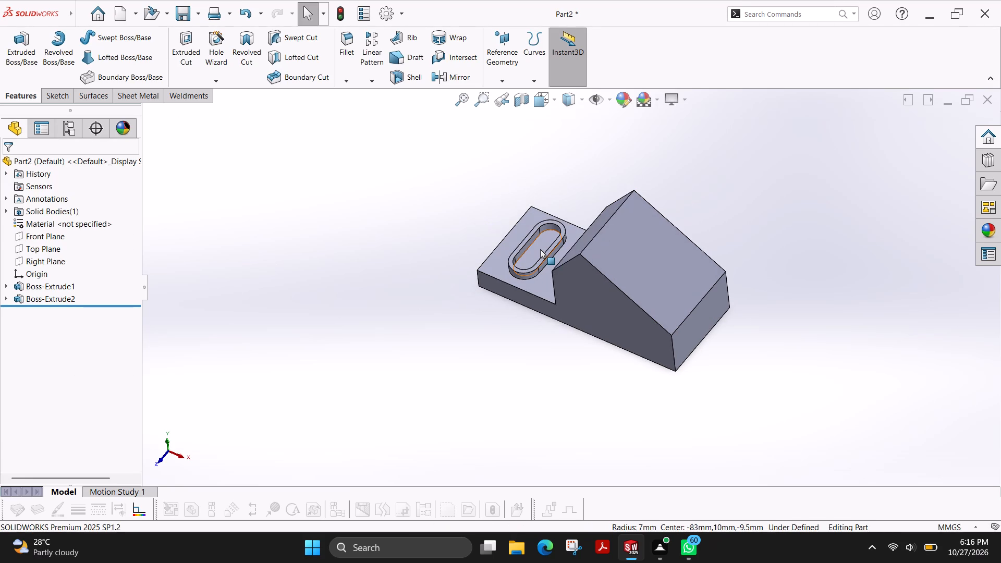
pyautogui.click(540, 249)
pyautogui.click(60, 91)
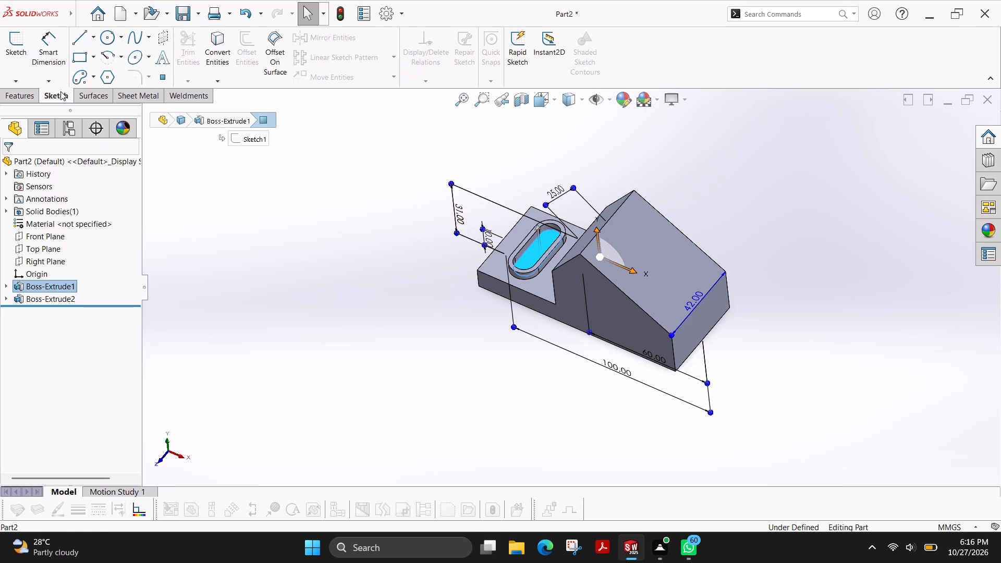
pyautogui.click(21, 62)
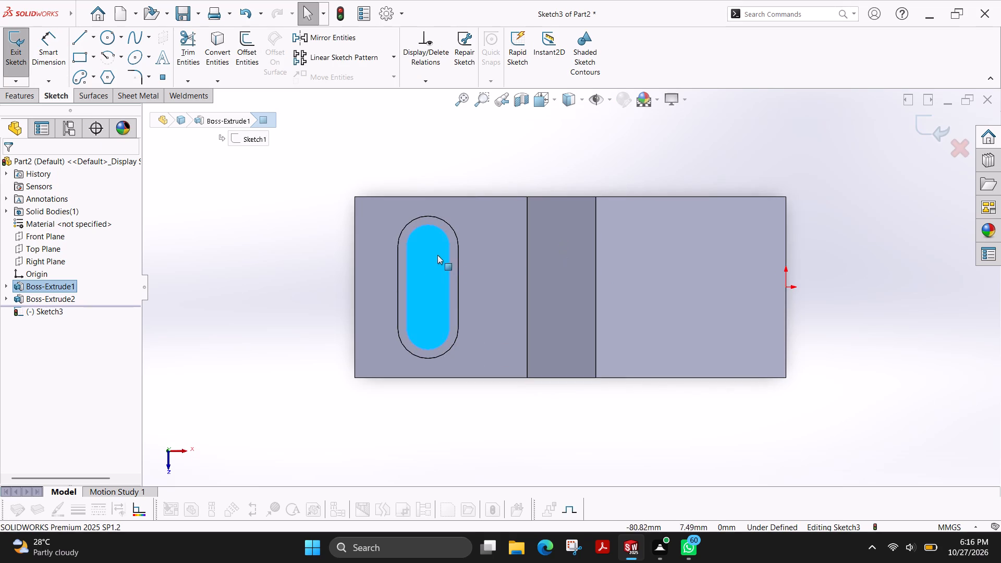
pyautogui.click(104, 40)
pyautogui.press('Escape')
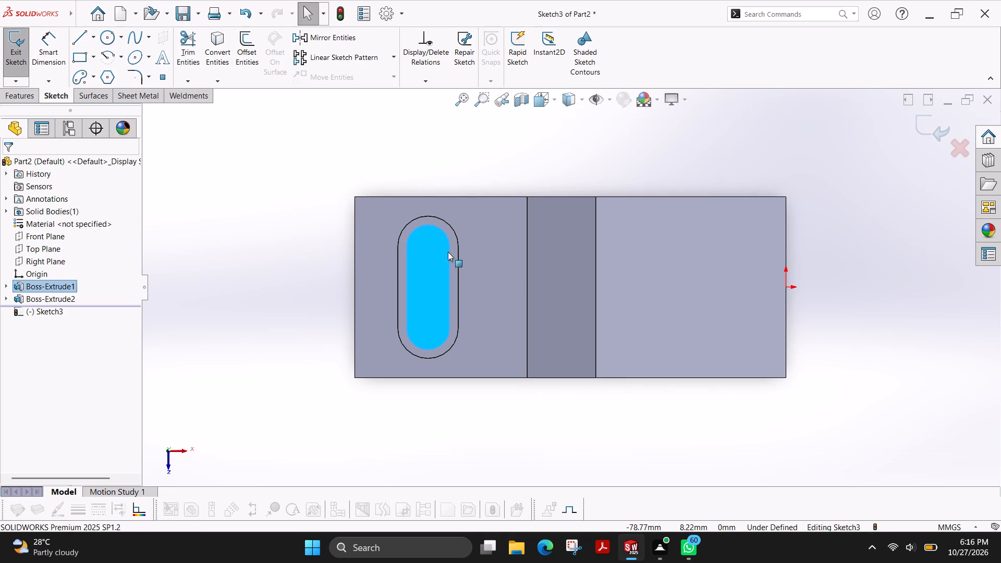
pyautogui.press('Escape')
pyautogui.click(104, 40)
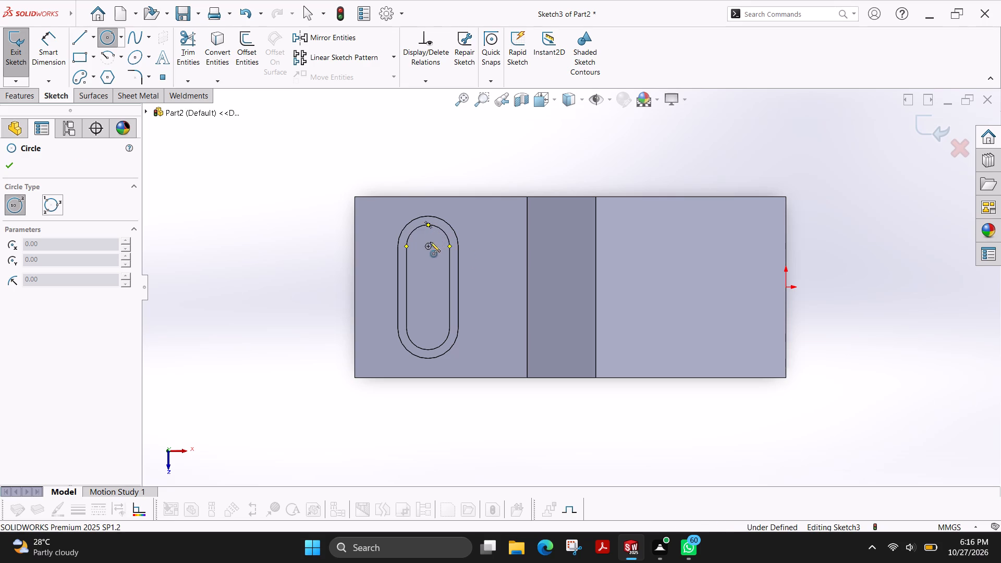
pyautogui.click(429, 247)
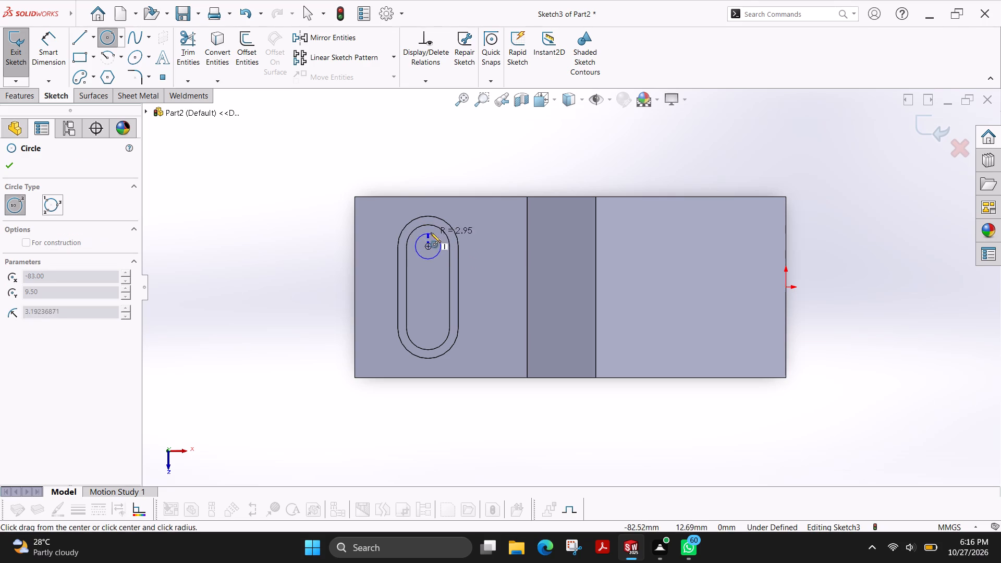
pyautogui.click(435, 227)
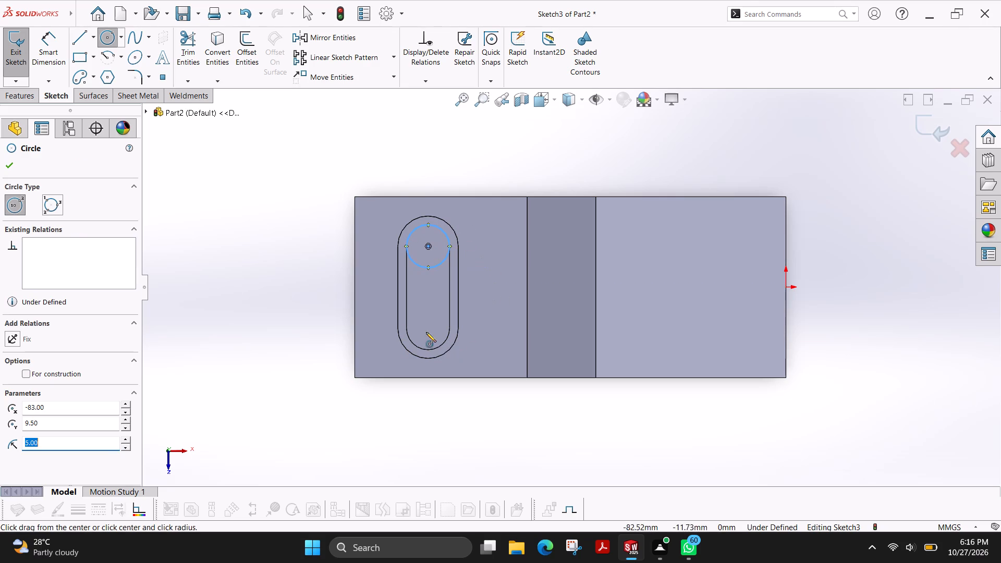
pyautogui.click(428, 328)
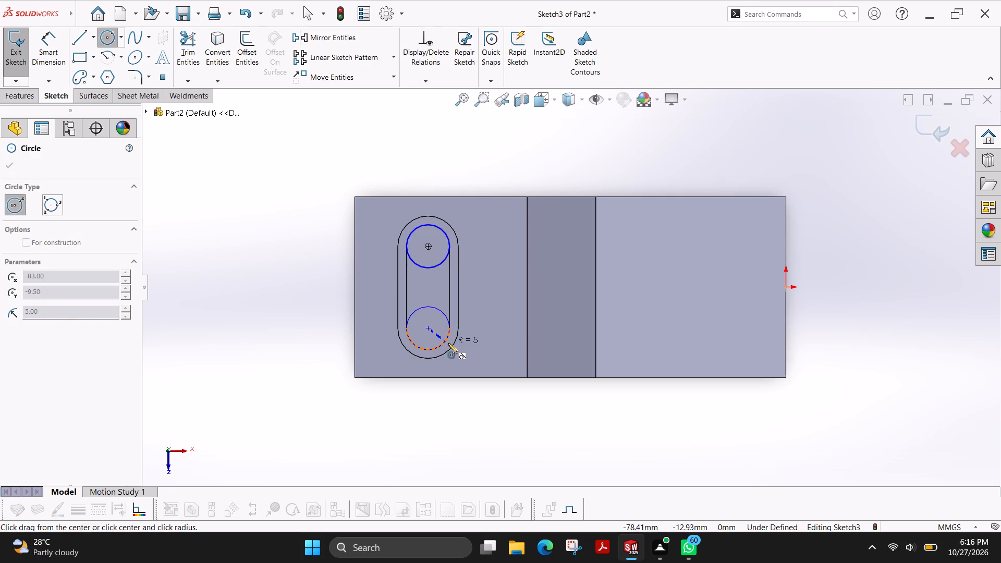
pyautogui.click(446, 340)
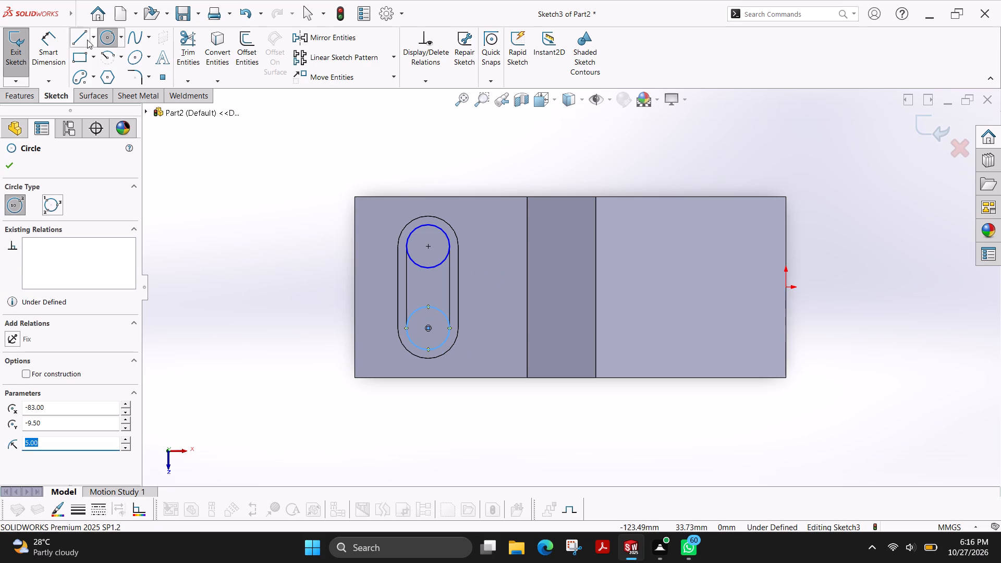
# Join the two circles with two vertical lines, each about 19 mm long, tangent along both sides.
pyautogui.click(85, 40)
pyautogui.click(407, 247)
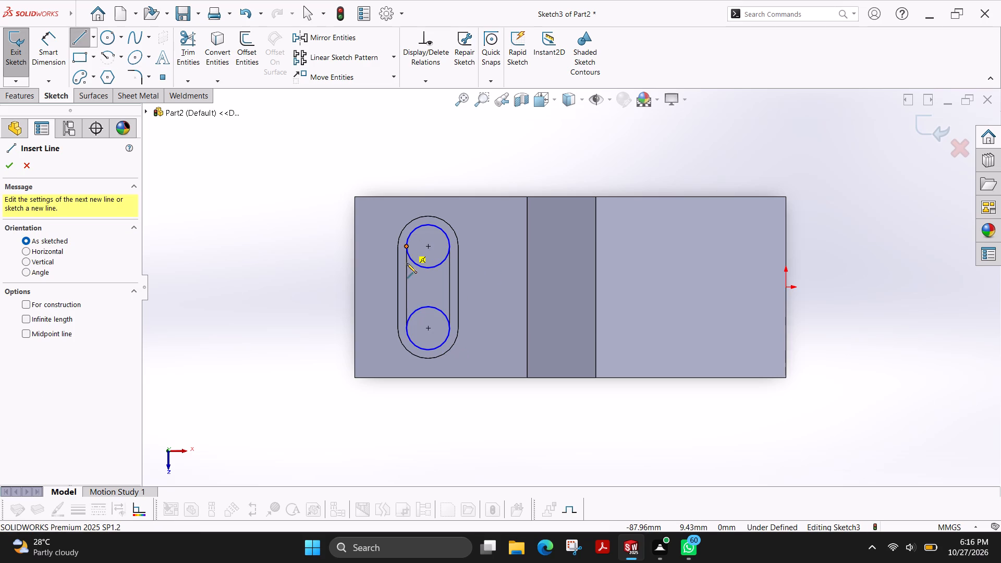
pyautogui.click(405, 326)
pyautogui.press('Escape')
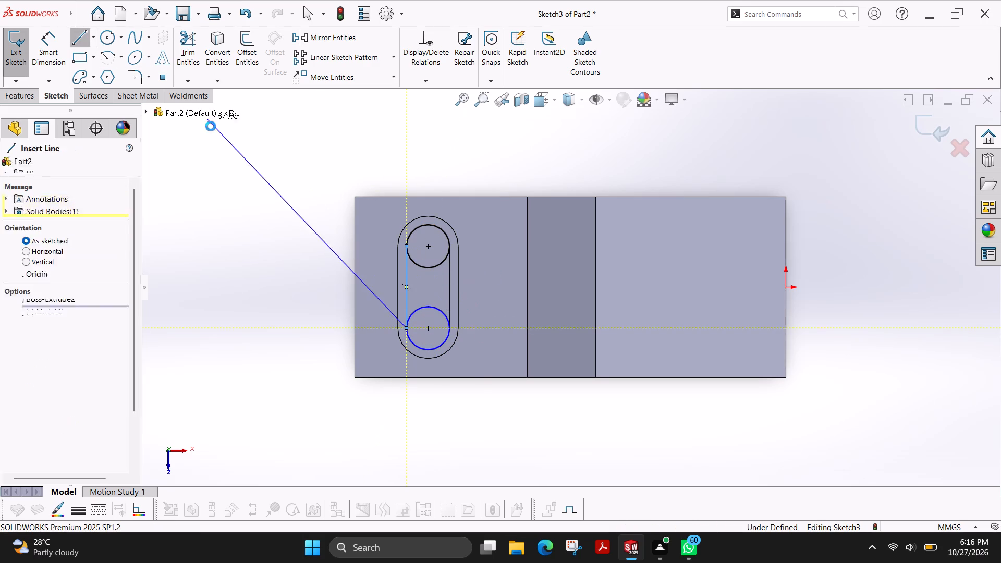
pyautogui.press('l')
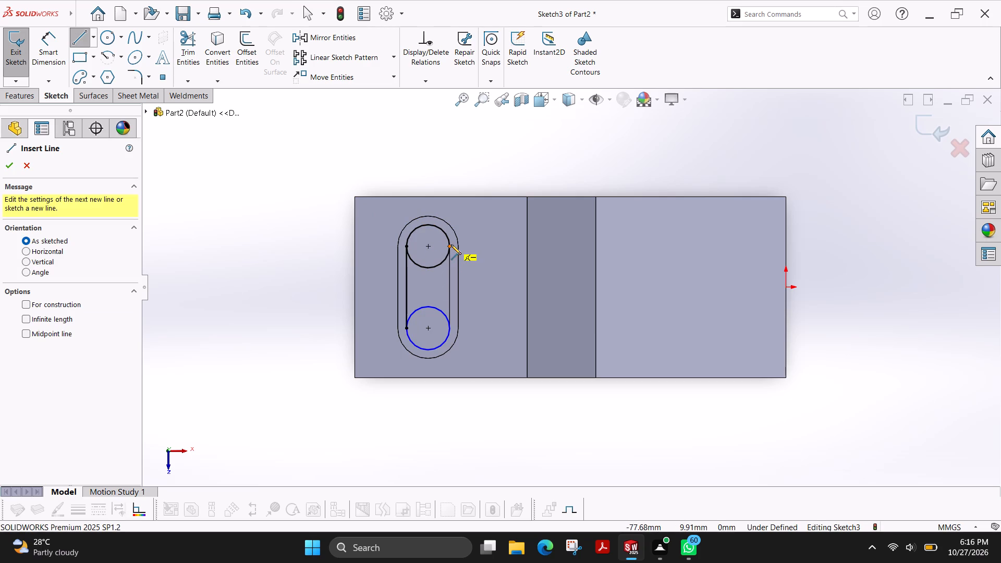
pyautogui.click(448, 244)
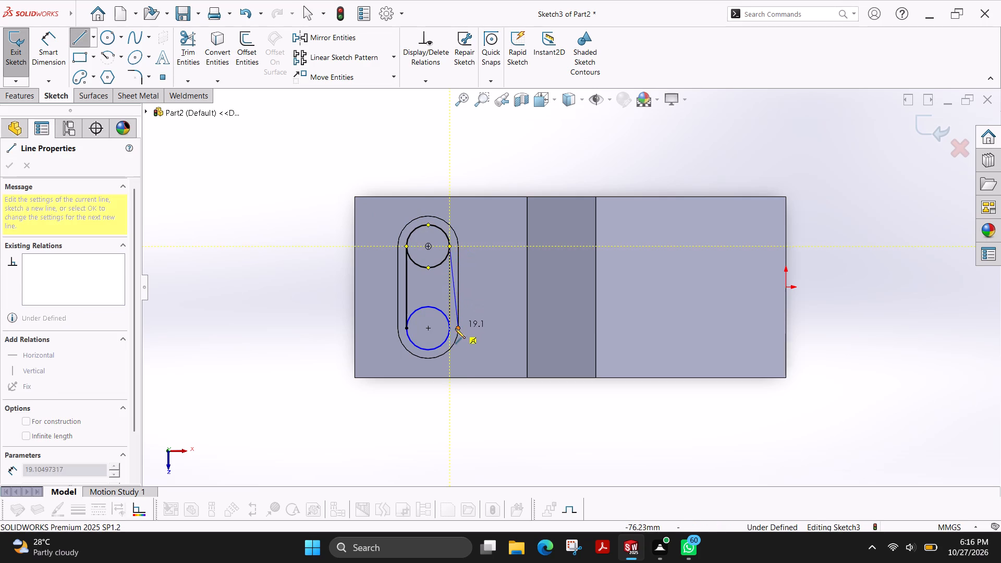
pyautogui.click(450, 328)
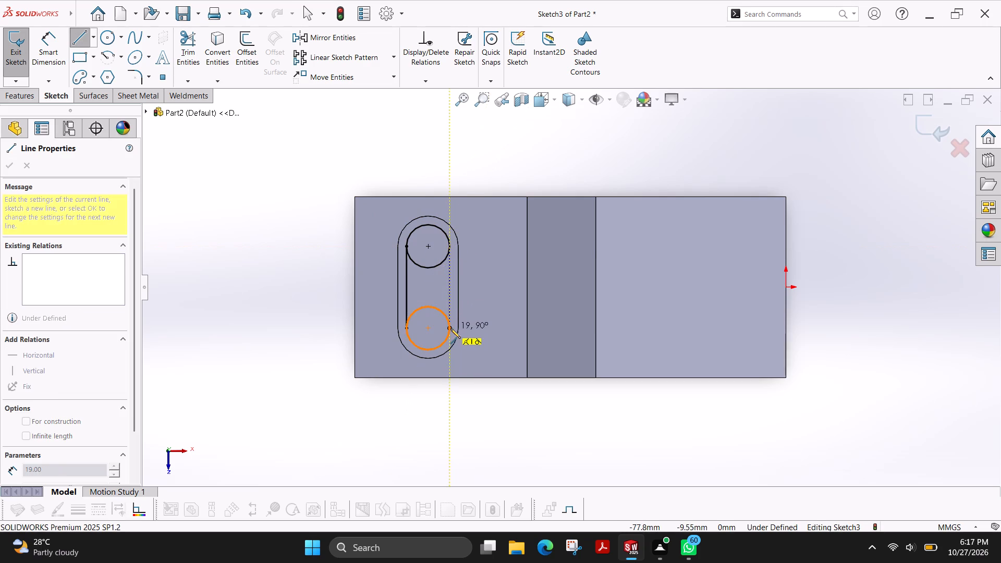
pyautogui.press('Escape')
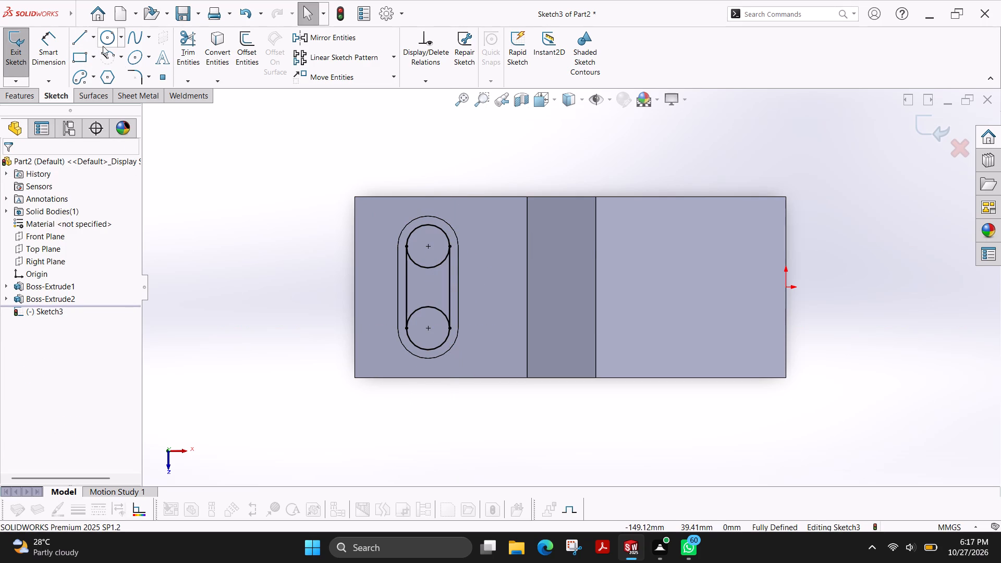
# Trim away the inner arcs of both circles with Power trim, leaving a closed slot outline.
pyautogui.click(191, 54)
pyautogui.moveTo(425, 253); pyautogui.dragTo(424, 274)
pyautogui.moveTo(422, 287); pyautogui.dragTo(422, 310)
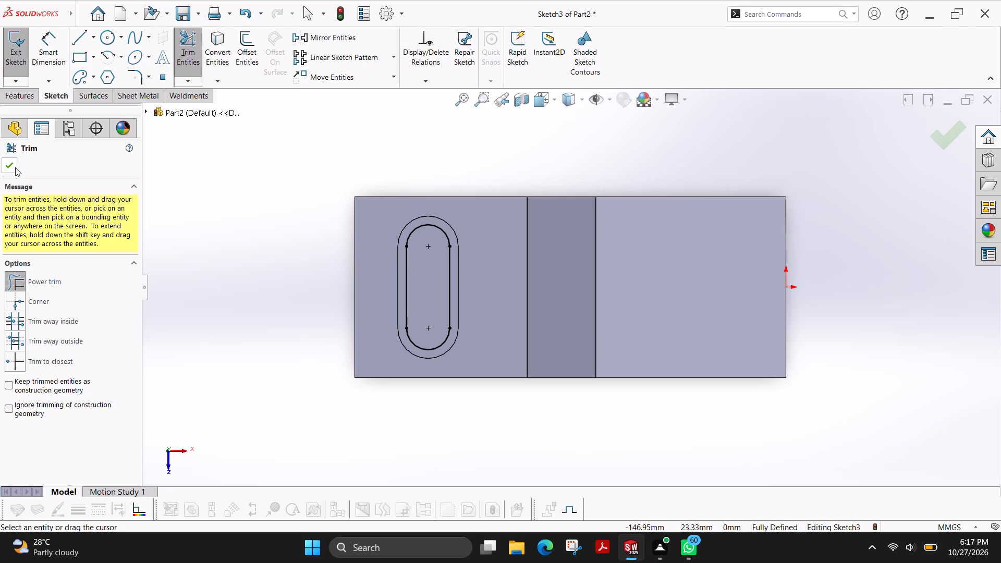
pyautogui.click(15, 167)
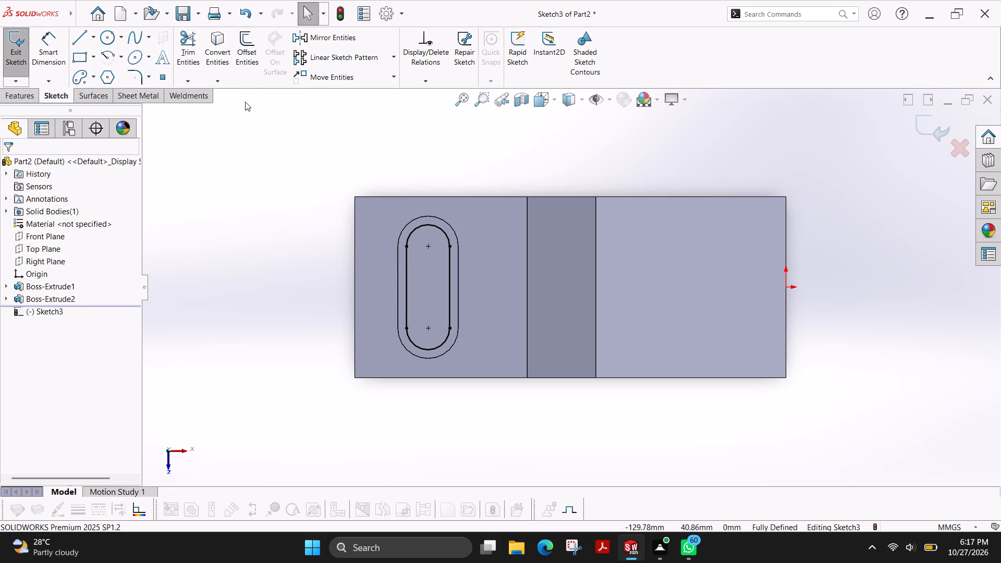
# Cut the slot outline down through the lower step with a Blind Extruded Cut 34 mm deep.
pyautogui.click(10, 93)
pyautogui.click(184, 50)
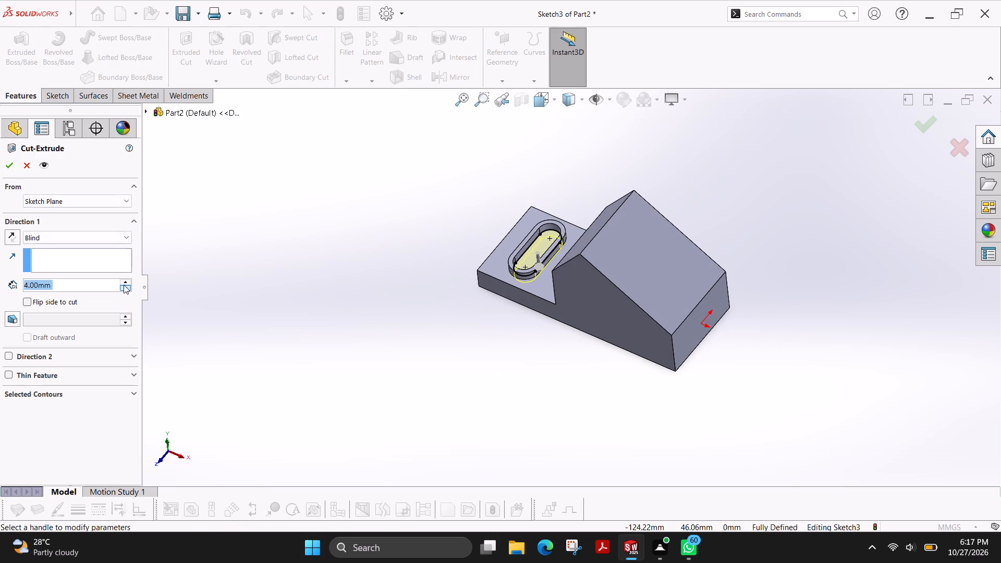
pyautogui.tripleClick(124, 285)
pyautogui.click(9, 169)
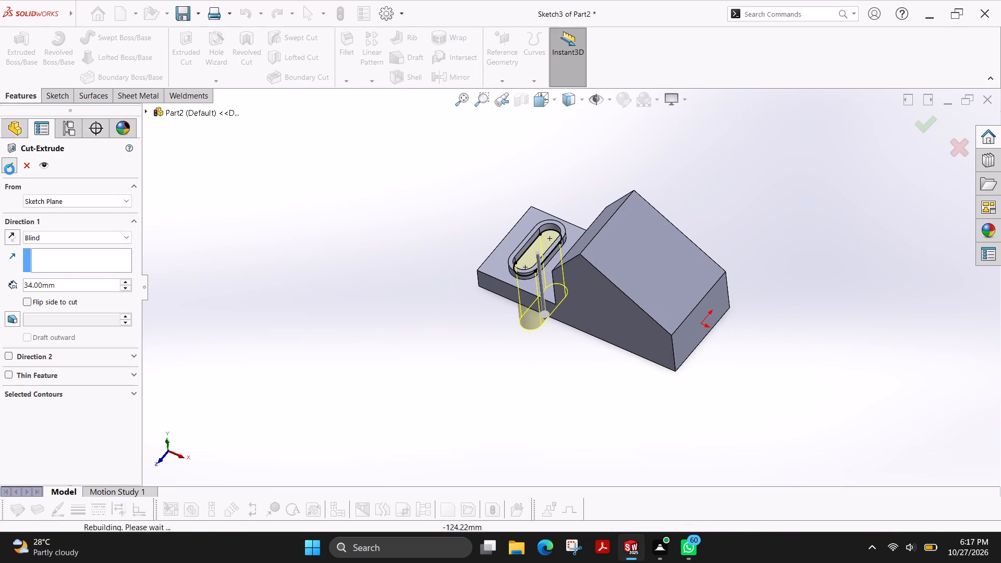
pyautogui.press('Escape')
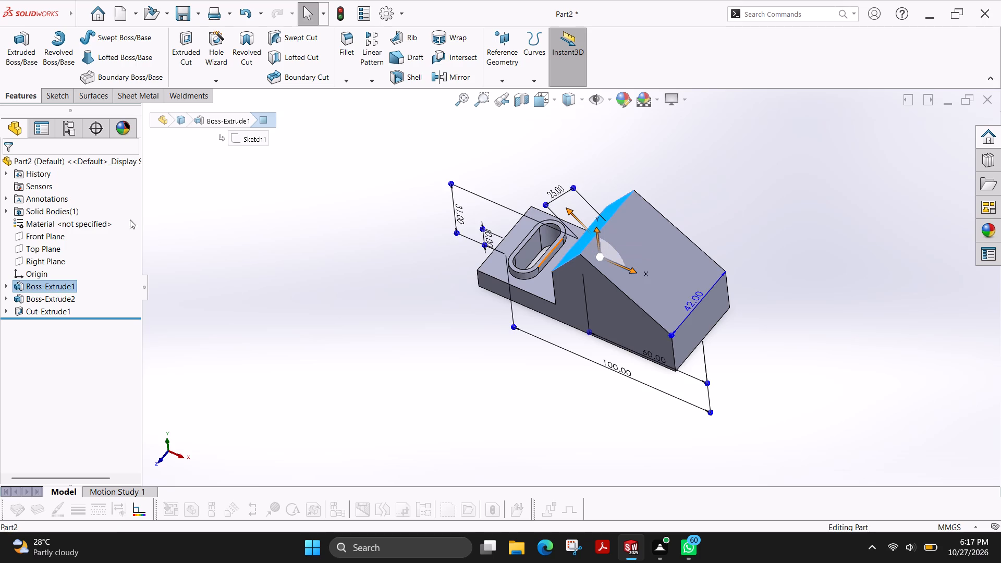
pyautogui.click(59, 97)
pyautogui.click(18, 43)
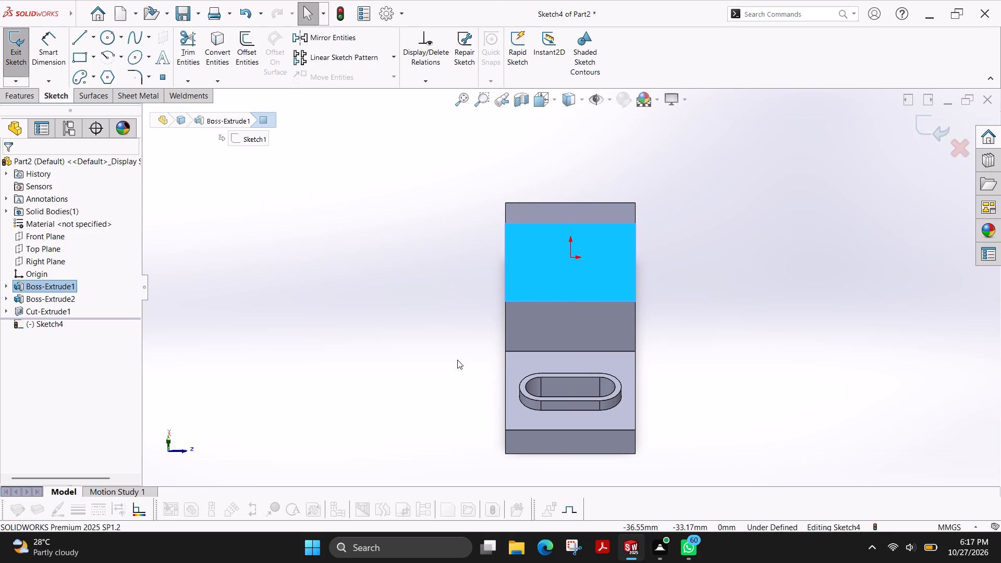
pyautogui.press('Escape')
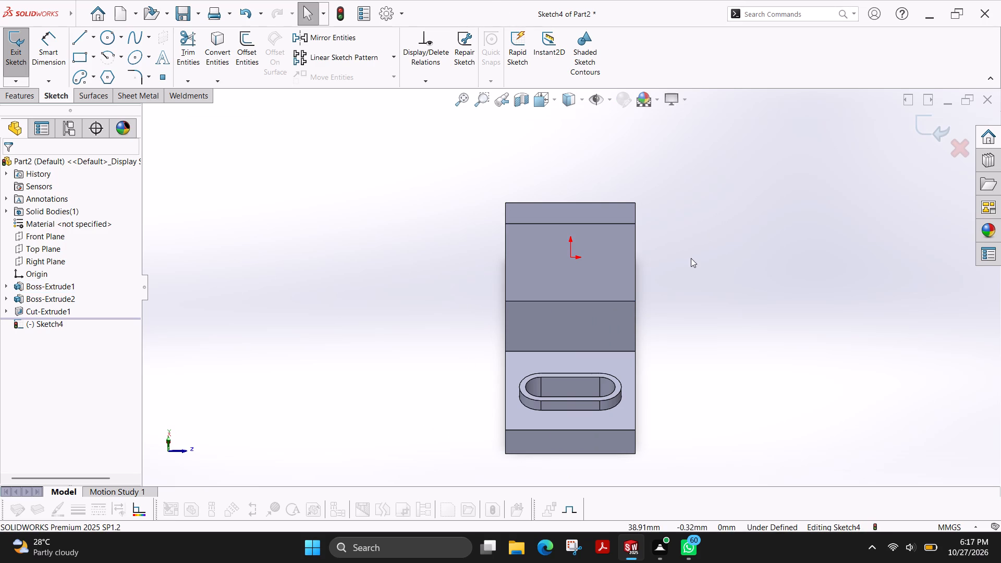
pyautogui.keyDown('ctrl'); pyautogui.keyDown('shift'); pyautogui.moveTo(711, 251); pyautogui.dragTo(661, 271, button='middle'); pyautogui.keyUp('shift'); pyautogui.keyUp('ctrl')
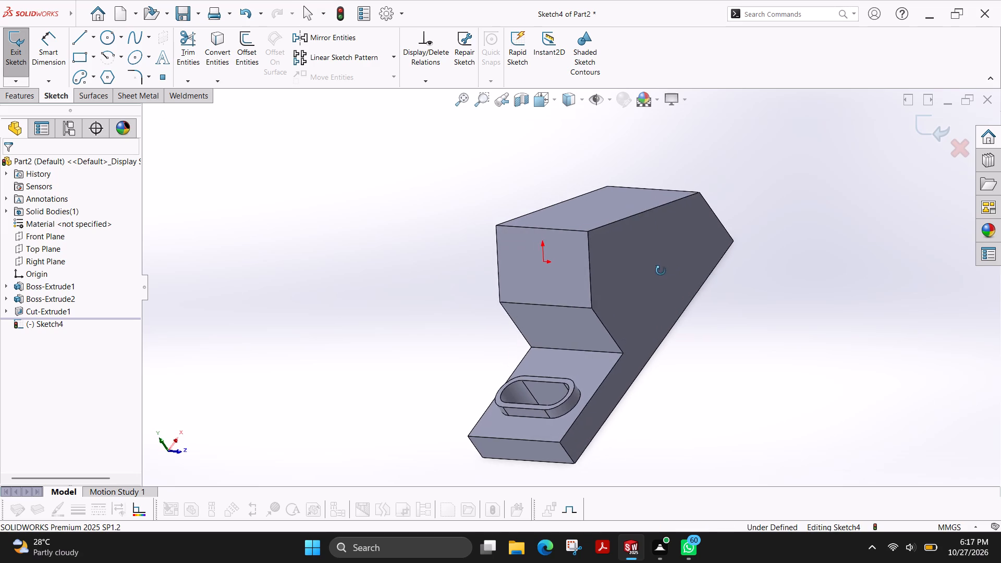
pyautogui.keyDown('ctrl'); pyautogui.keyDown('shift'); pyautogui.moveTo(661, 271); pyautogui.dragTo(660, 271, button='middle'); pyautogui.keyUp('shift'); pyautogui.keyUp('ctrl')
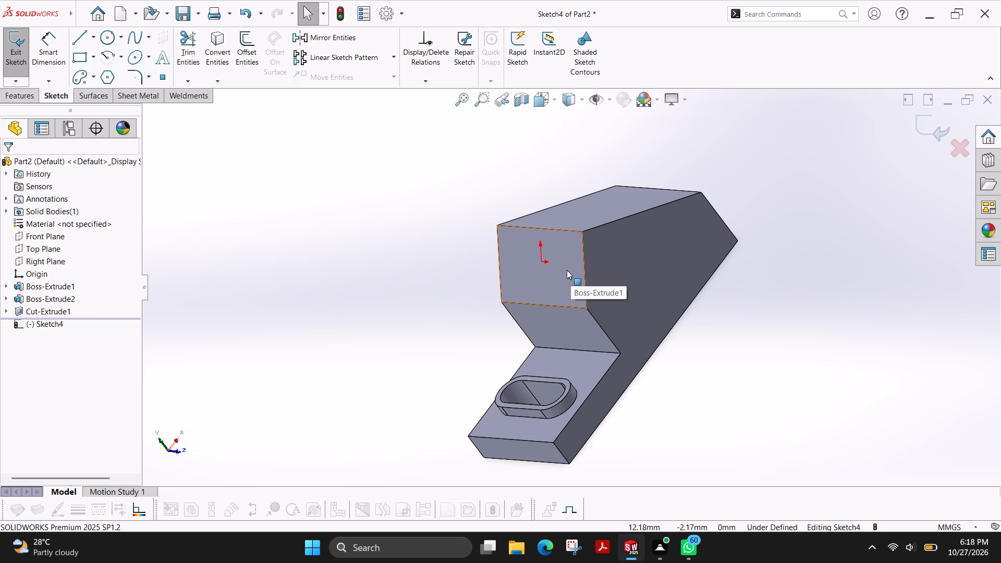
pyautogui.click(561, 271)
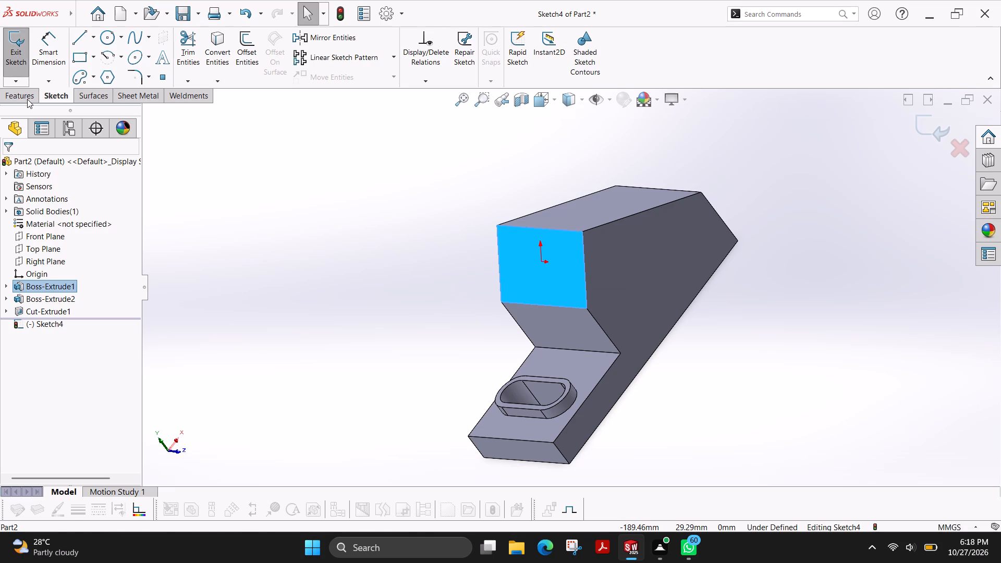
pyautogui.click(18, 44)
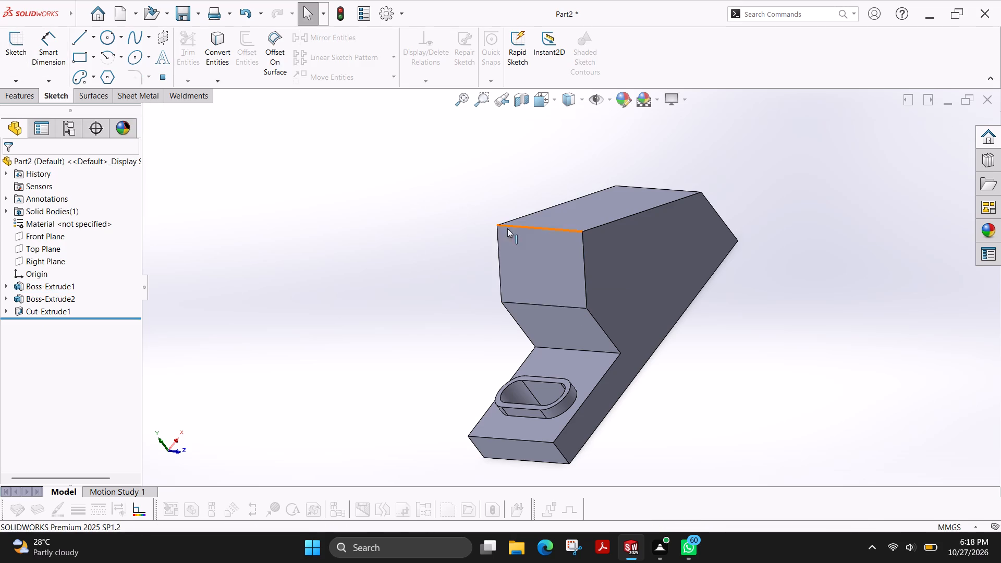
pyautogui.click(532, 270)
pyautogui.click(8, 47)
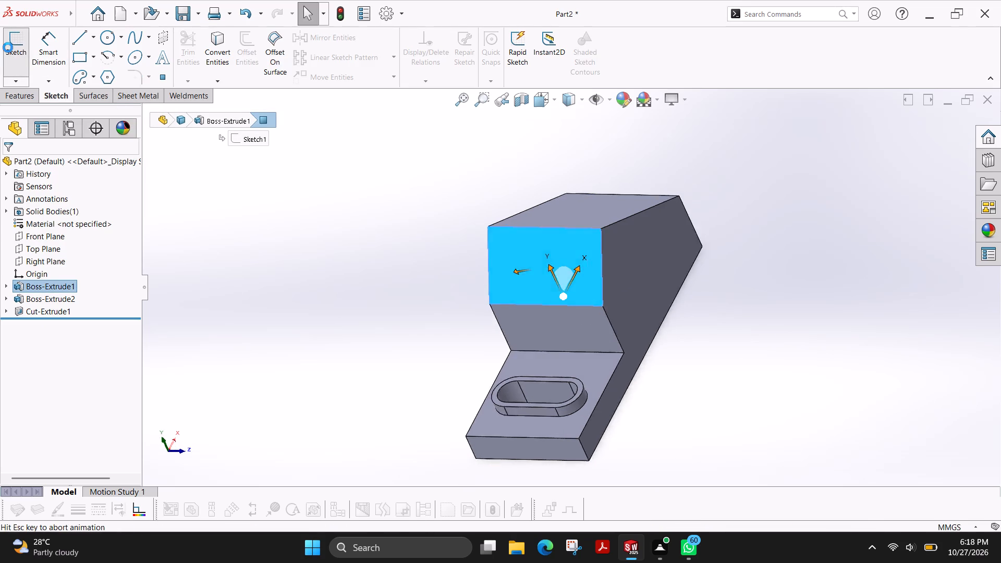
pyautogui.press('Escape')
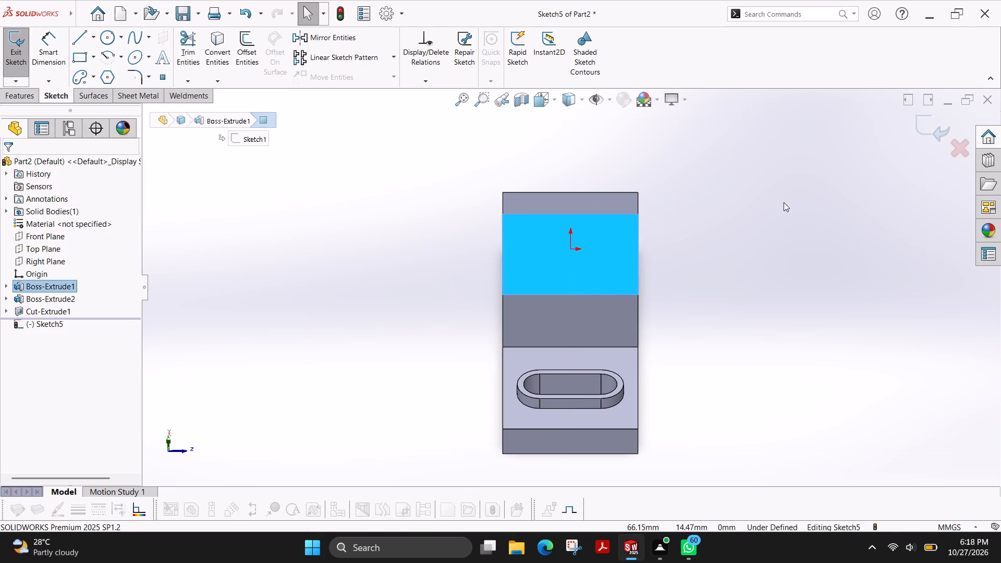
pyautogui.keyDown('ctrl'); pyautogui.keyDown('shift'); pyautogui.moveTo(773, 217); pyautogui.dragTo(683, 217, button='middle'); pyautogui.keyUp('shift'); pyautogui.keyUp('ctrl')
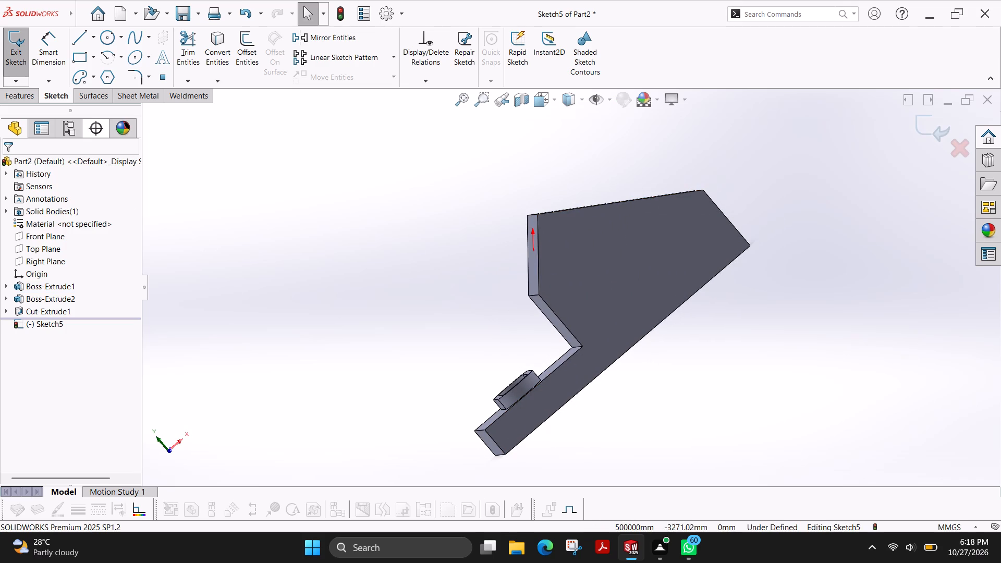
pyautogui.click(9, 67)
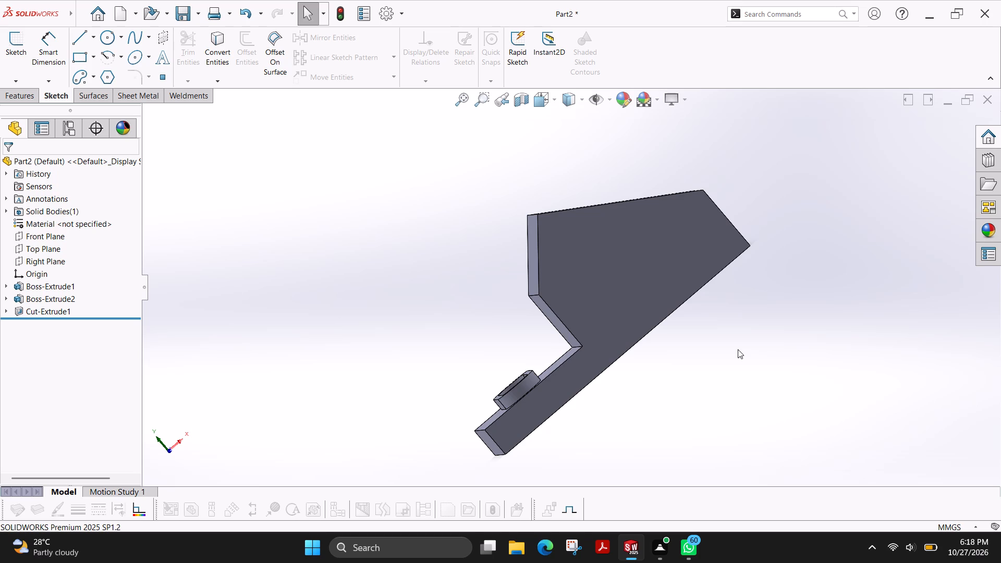
# Reopen the main body's profile sketch and dimension the length of the vertical end line at the origin.
pyautogui.click(660, 266)
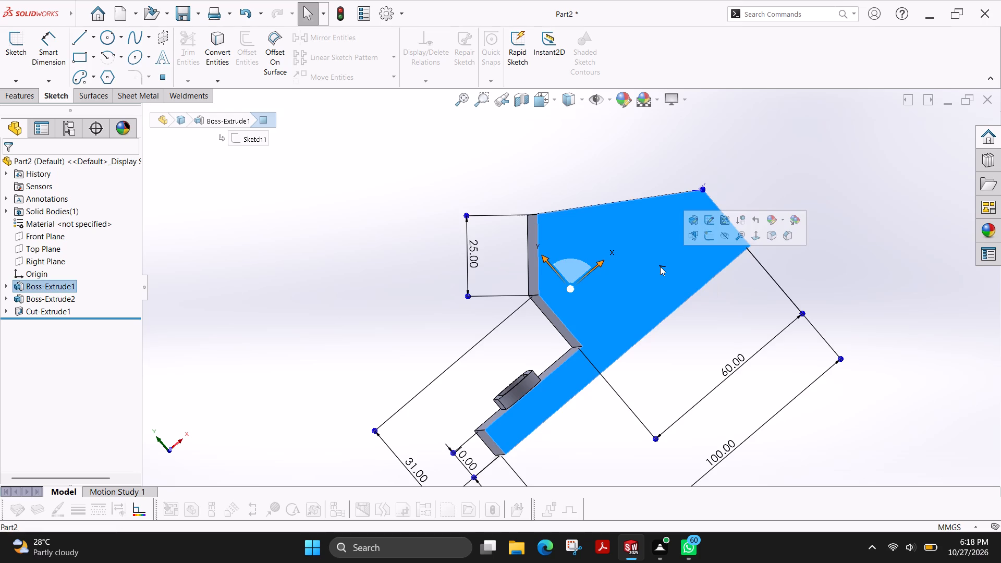
pyautogui.click(711, 220)
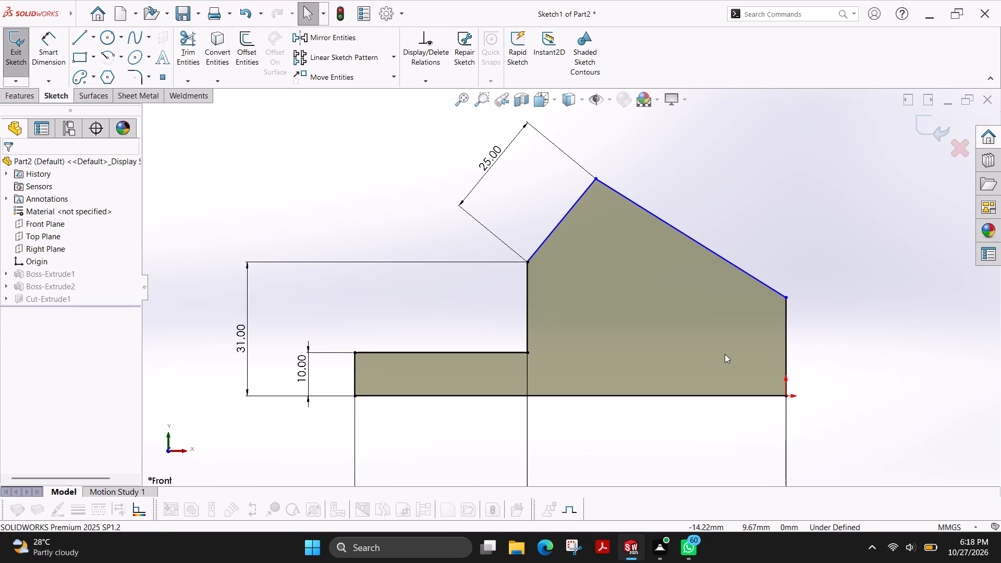
pyautogui.click(47, 41)
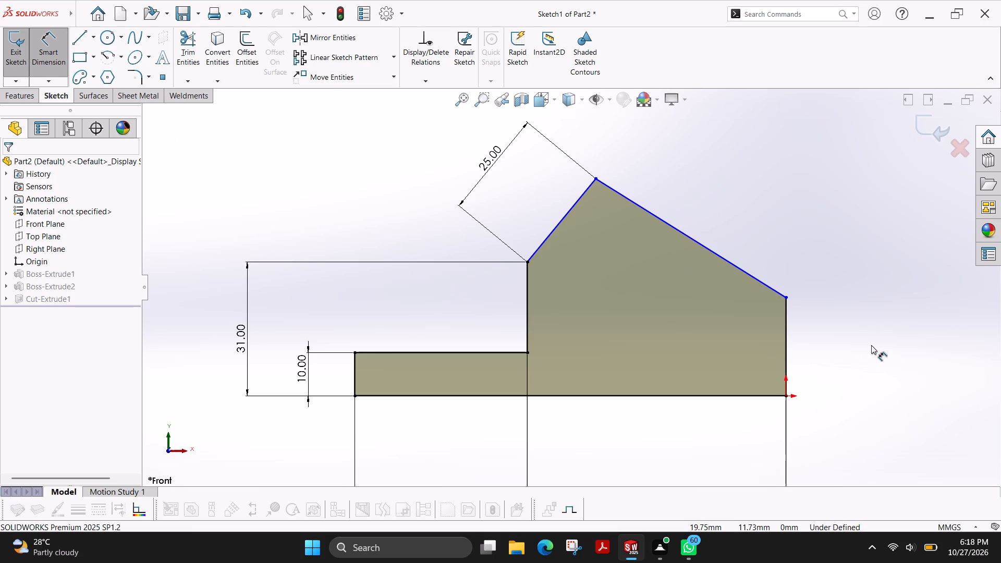
pyautogui.scroll(3, 871, 345)
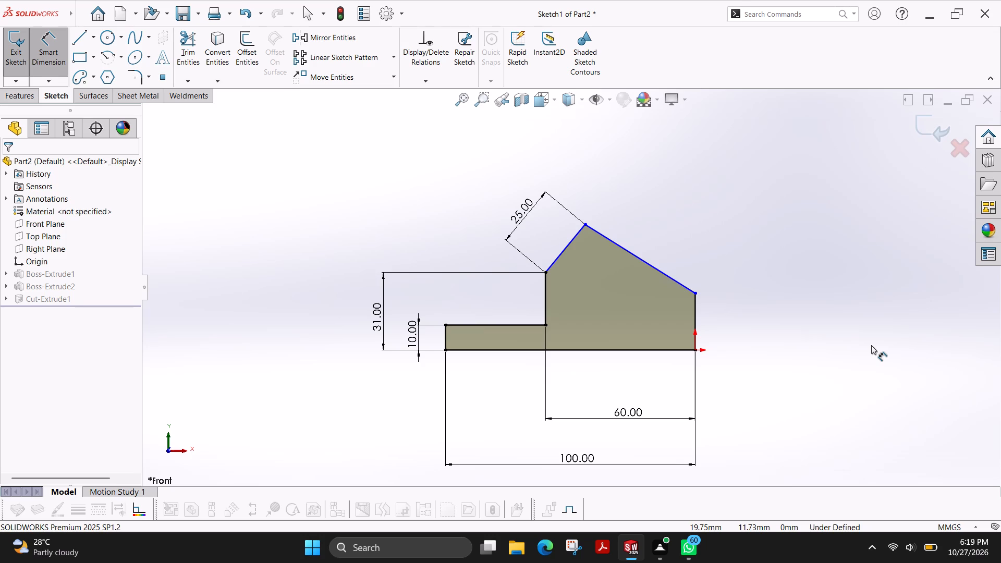
pyautogui.click(694, 317)
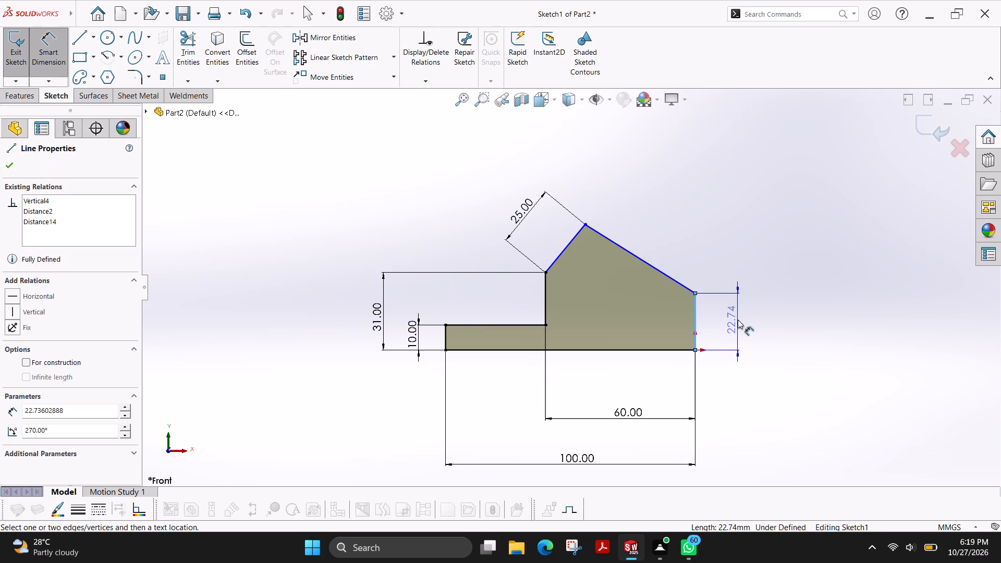
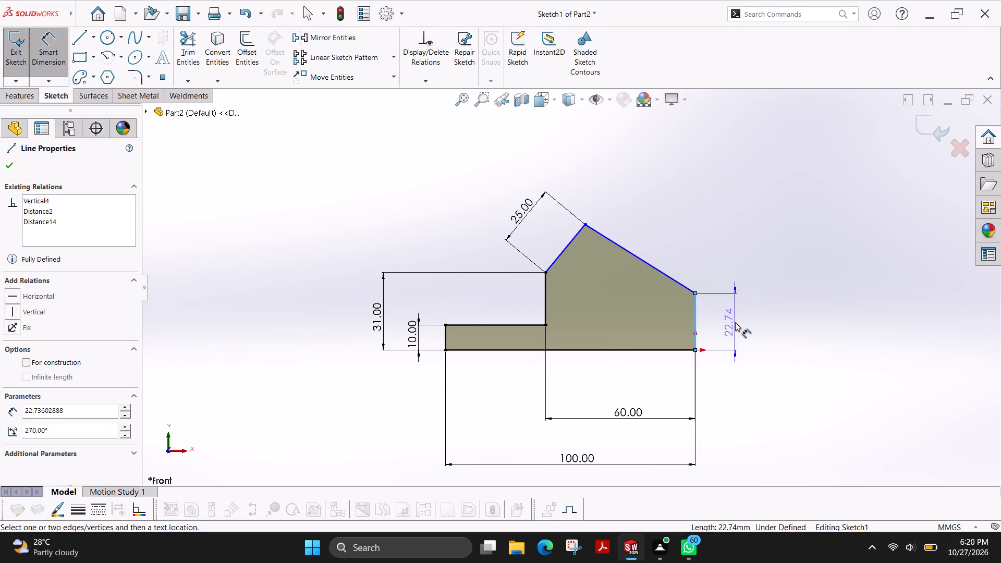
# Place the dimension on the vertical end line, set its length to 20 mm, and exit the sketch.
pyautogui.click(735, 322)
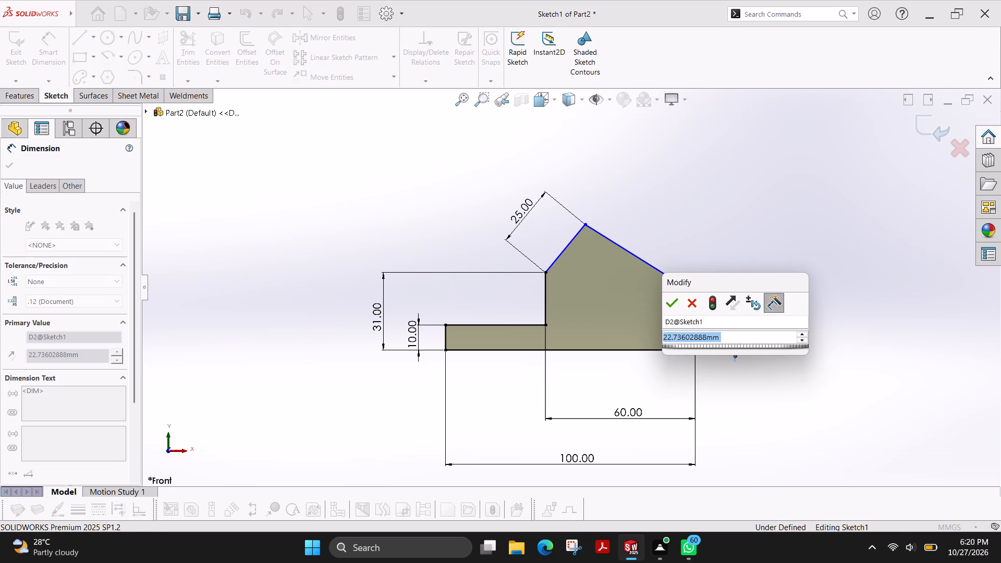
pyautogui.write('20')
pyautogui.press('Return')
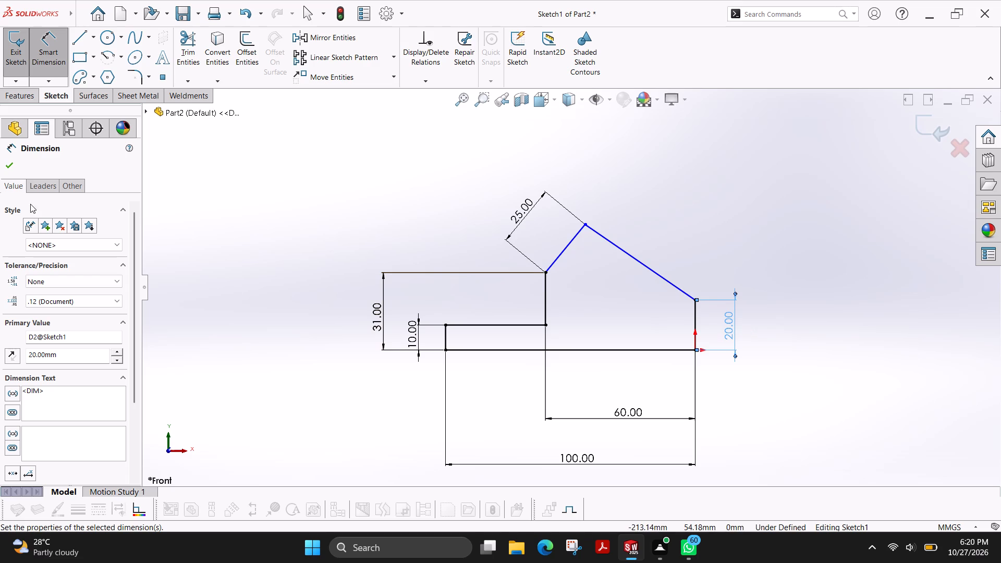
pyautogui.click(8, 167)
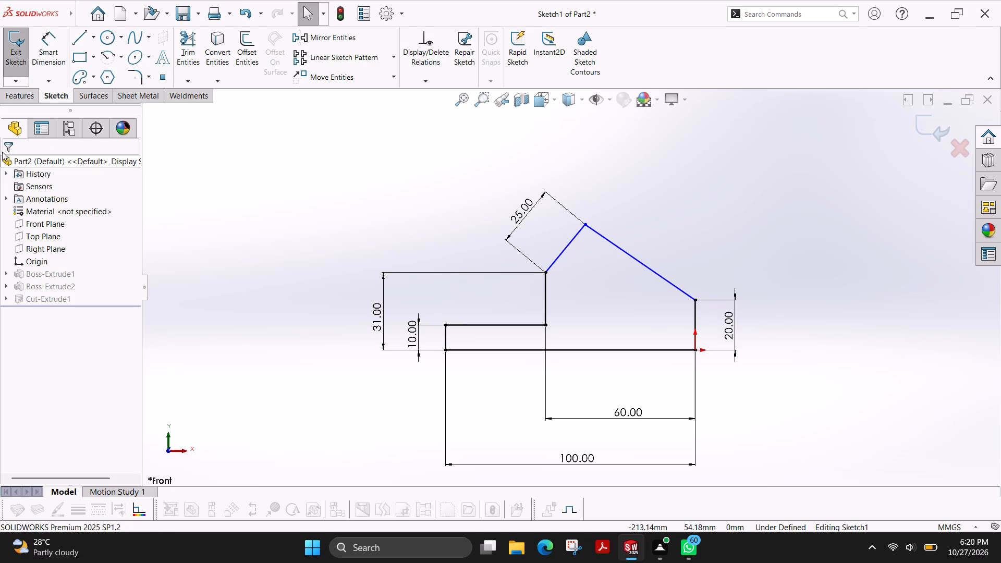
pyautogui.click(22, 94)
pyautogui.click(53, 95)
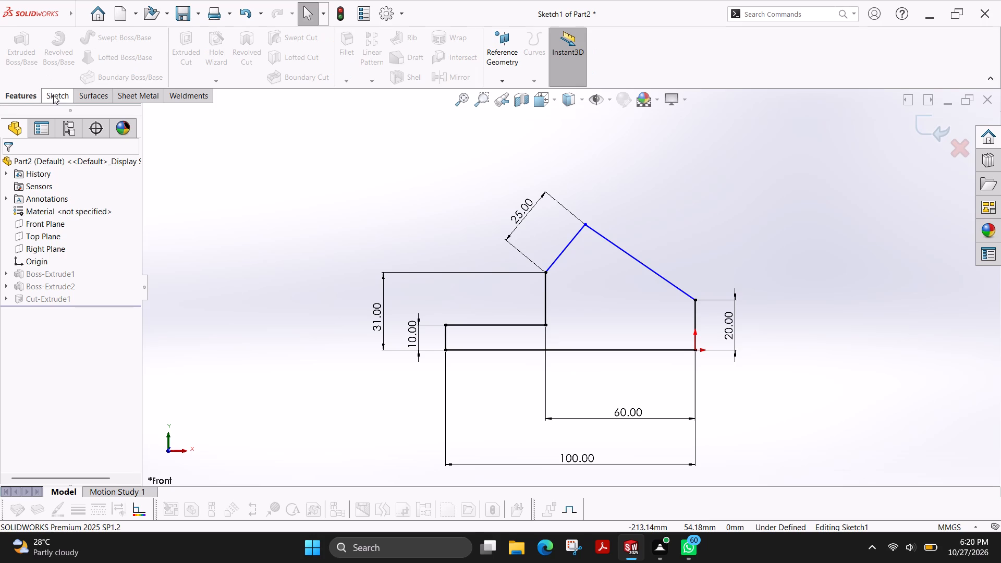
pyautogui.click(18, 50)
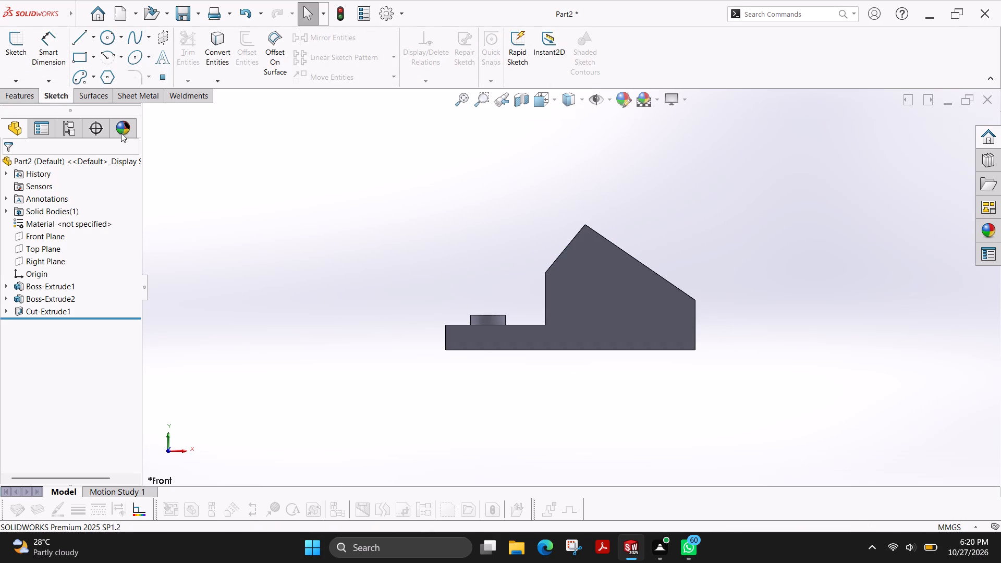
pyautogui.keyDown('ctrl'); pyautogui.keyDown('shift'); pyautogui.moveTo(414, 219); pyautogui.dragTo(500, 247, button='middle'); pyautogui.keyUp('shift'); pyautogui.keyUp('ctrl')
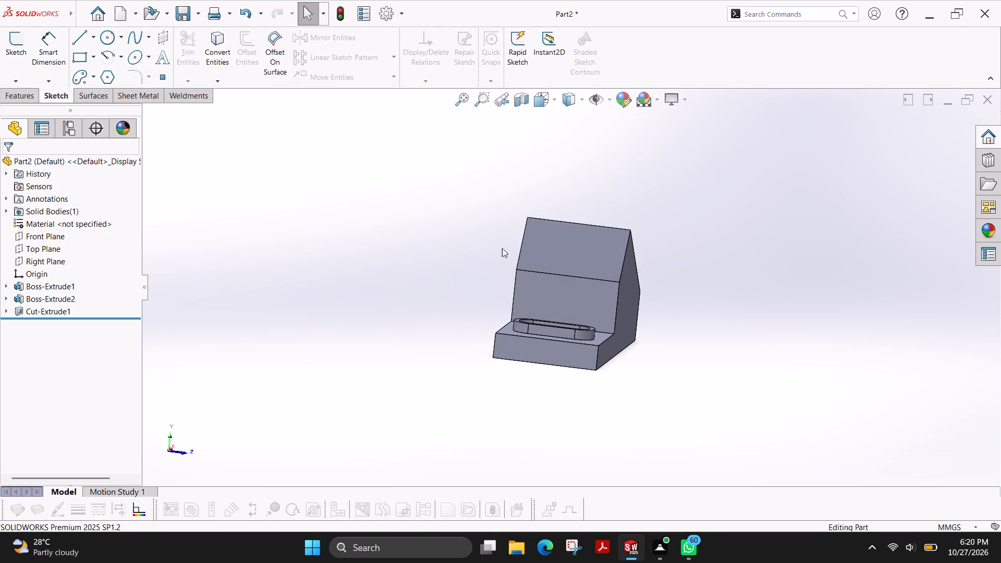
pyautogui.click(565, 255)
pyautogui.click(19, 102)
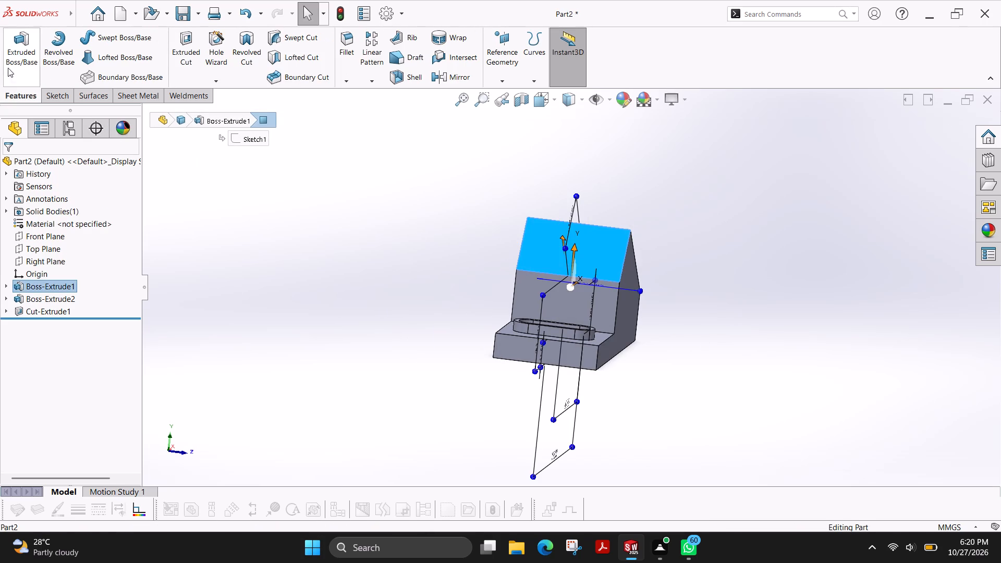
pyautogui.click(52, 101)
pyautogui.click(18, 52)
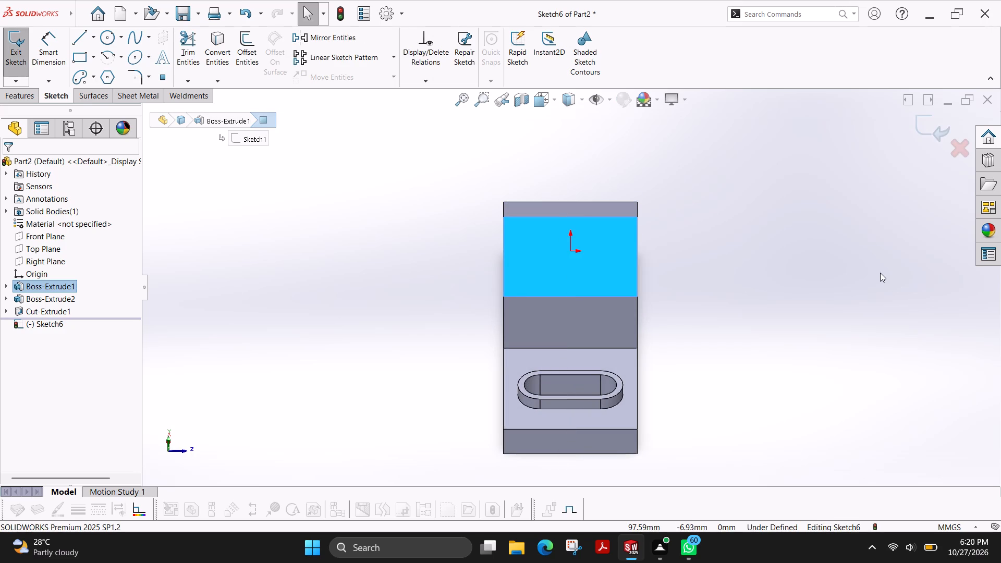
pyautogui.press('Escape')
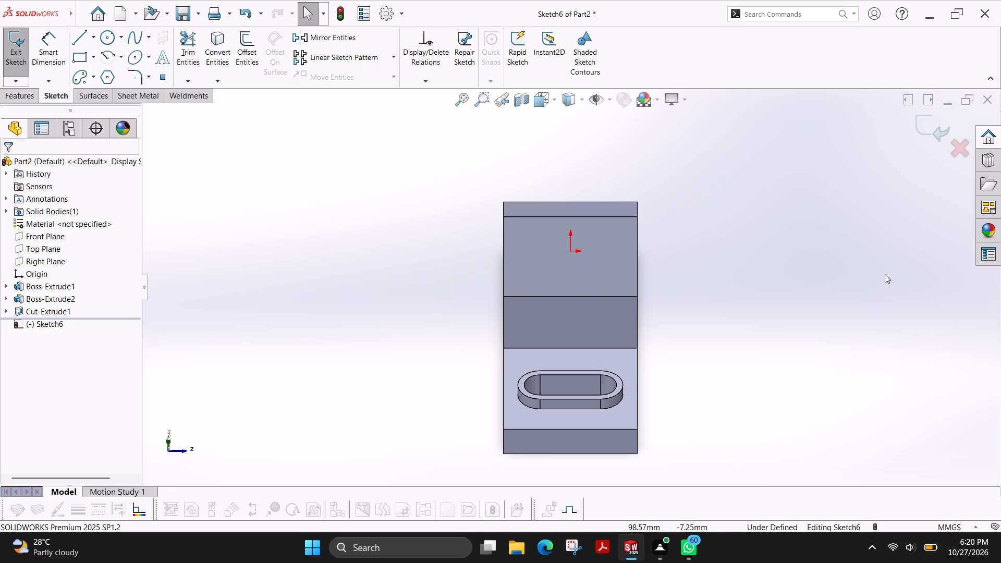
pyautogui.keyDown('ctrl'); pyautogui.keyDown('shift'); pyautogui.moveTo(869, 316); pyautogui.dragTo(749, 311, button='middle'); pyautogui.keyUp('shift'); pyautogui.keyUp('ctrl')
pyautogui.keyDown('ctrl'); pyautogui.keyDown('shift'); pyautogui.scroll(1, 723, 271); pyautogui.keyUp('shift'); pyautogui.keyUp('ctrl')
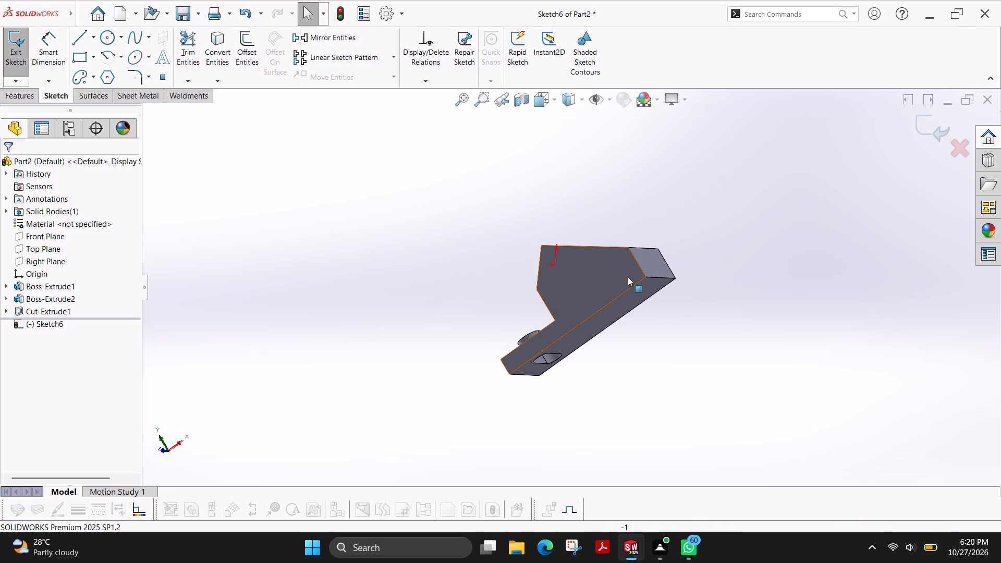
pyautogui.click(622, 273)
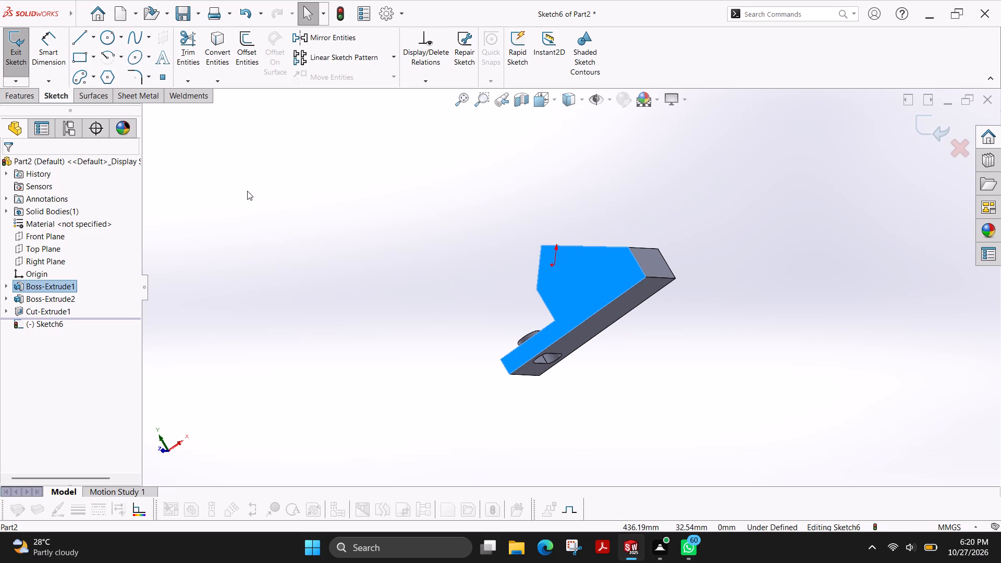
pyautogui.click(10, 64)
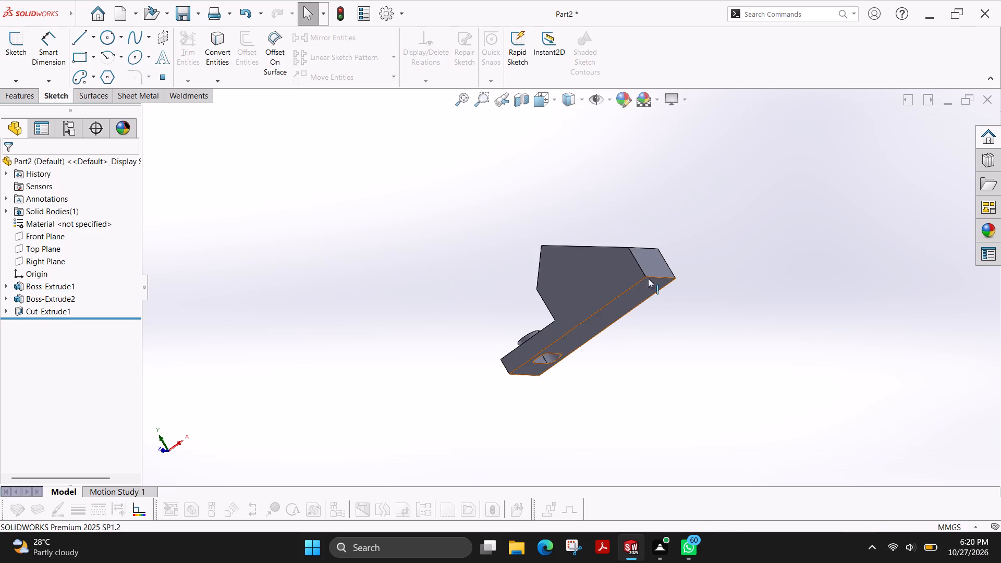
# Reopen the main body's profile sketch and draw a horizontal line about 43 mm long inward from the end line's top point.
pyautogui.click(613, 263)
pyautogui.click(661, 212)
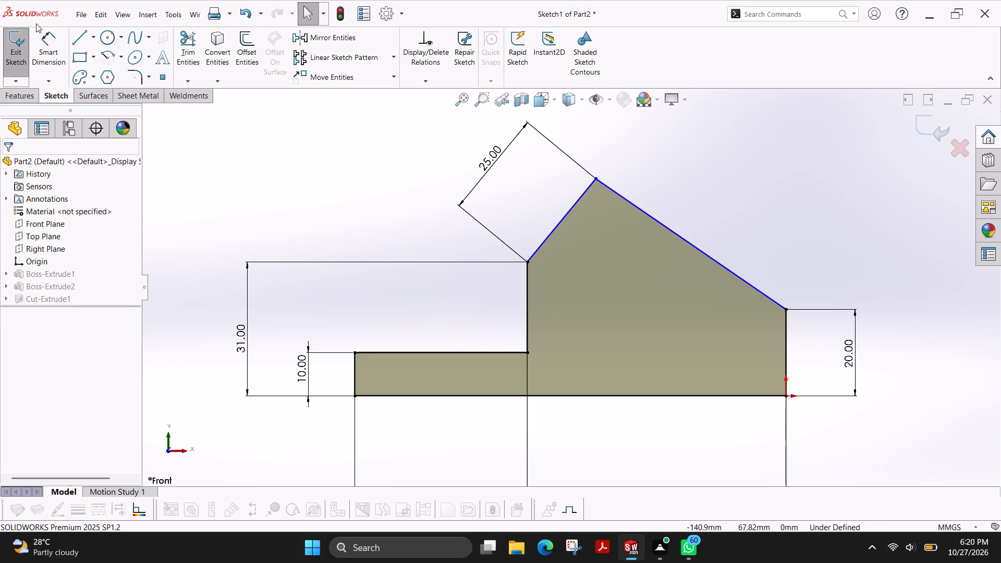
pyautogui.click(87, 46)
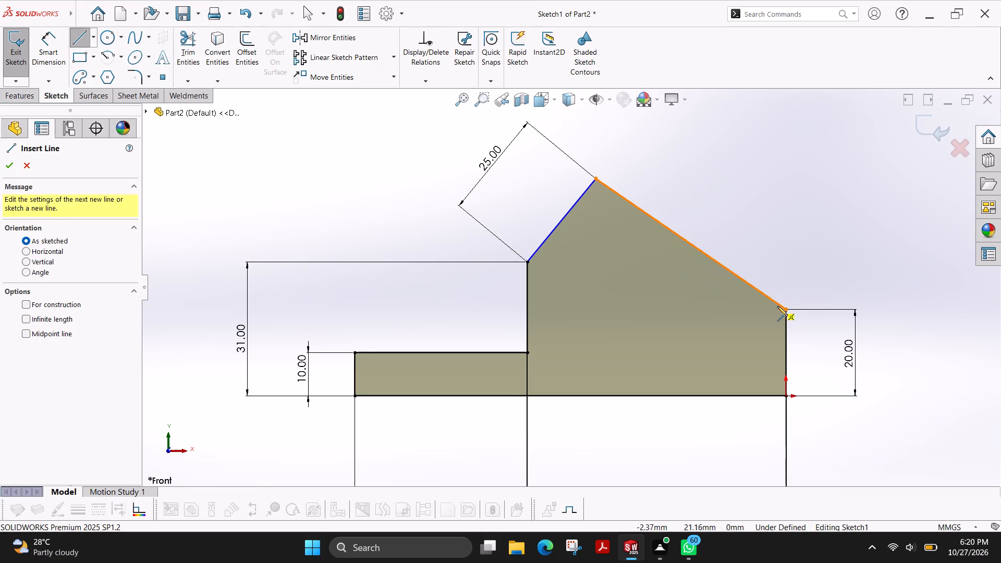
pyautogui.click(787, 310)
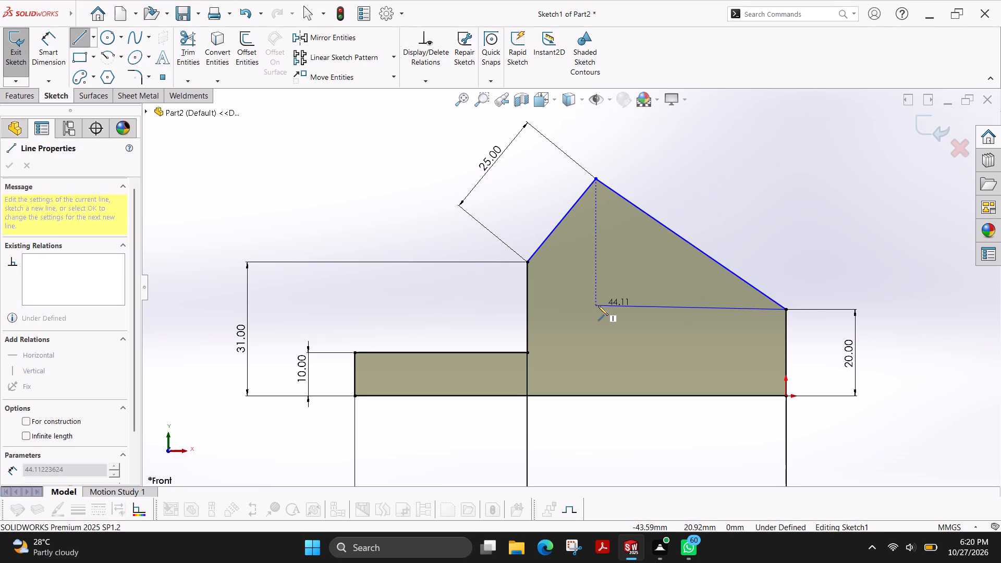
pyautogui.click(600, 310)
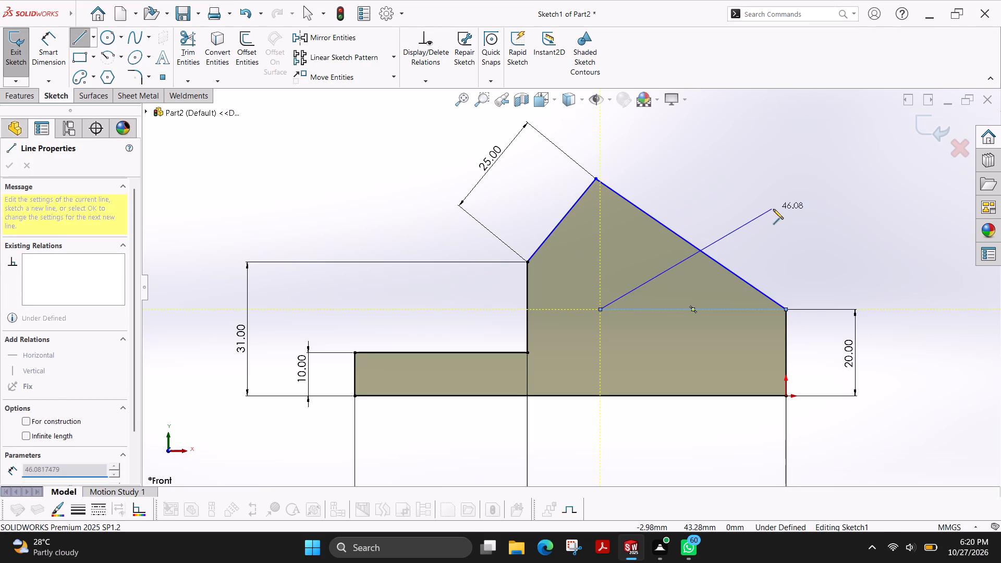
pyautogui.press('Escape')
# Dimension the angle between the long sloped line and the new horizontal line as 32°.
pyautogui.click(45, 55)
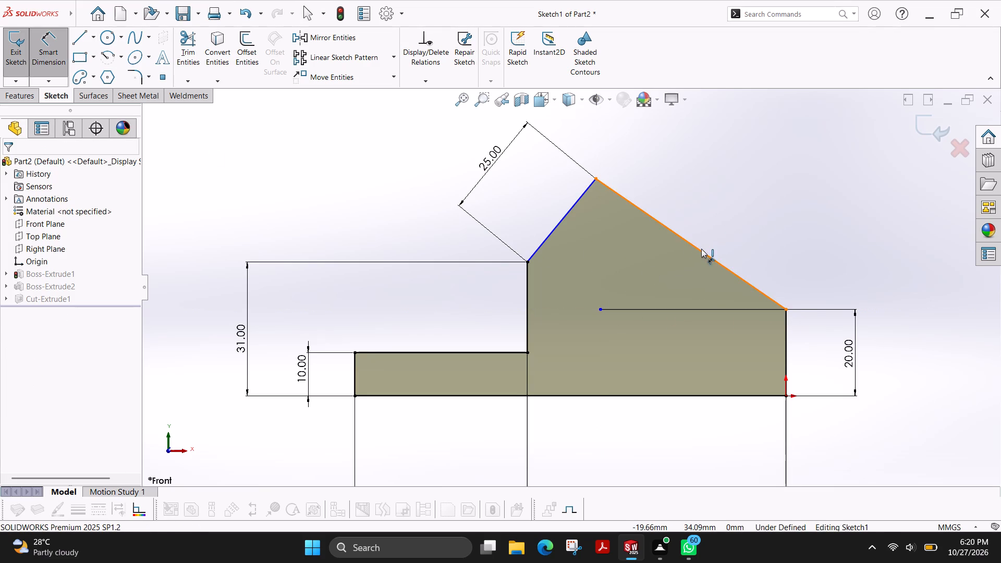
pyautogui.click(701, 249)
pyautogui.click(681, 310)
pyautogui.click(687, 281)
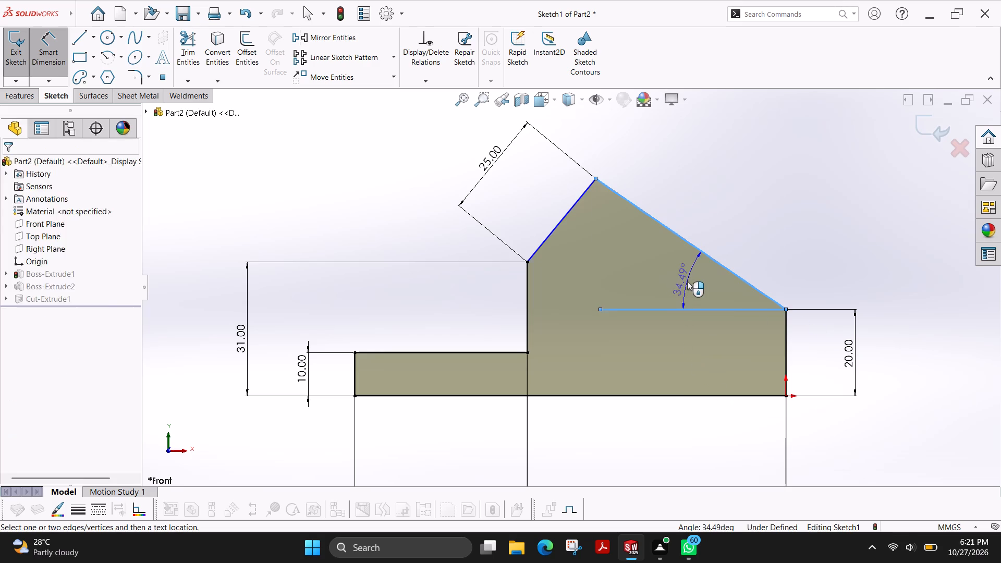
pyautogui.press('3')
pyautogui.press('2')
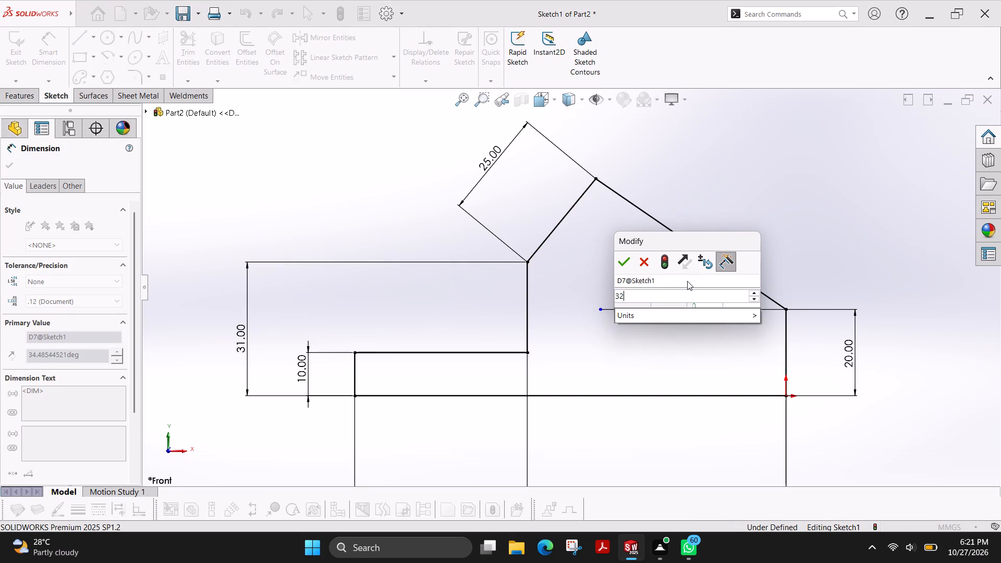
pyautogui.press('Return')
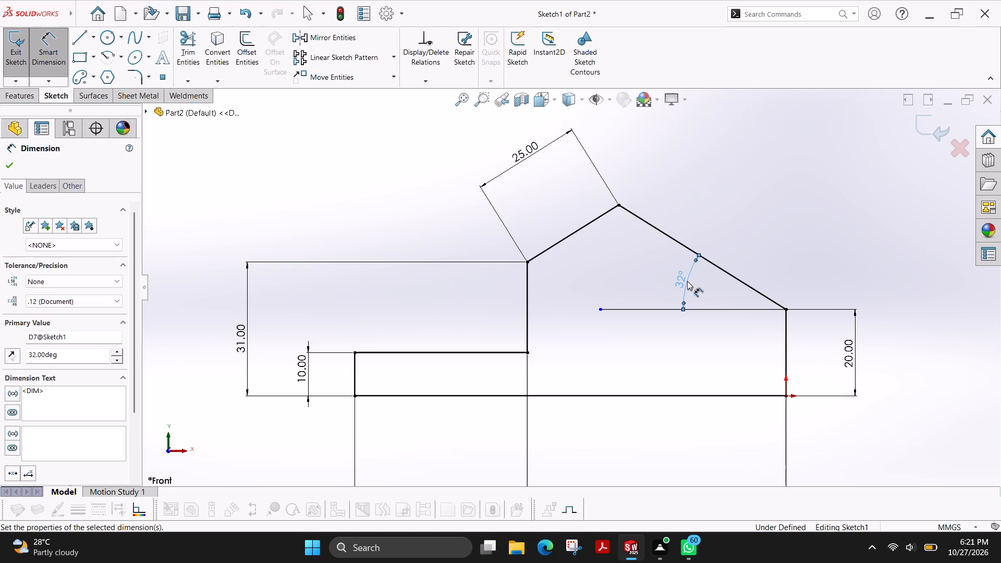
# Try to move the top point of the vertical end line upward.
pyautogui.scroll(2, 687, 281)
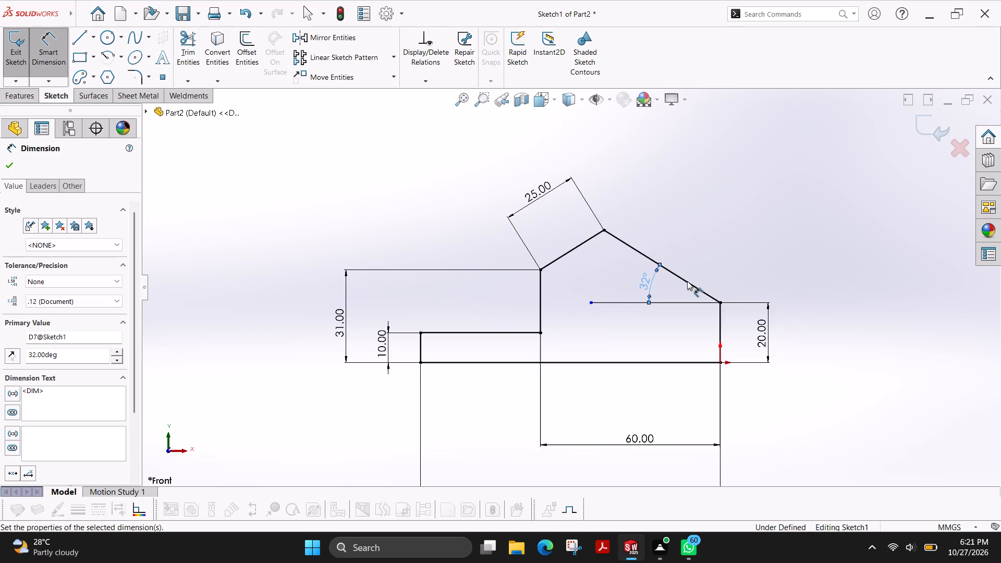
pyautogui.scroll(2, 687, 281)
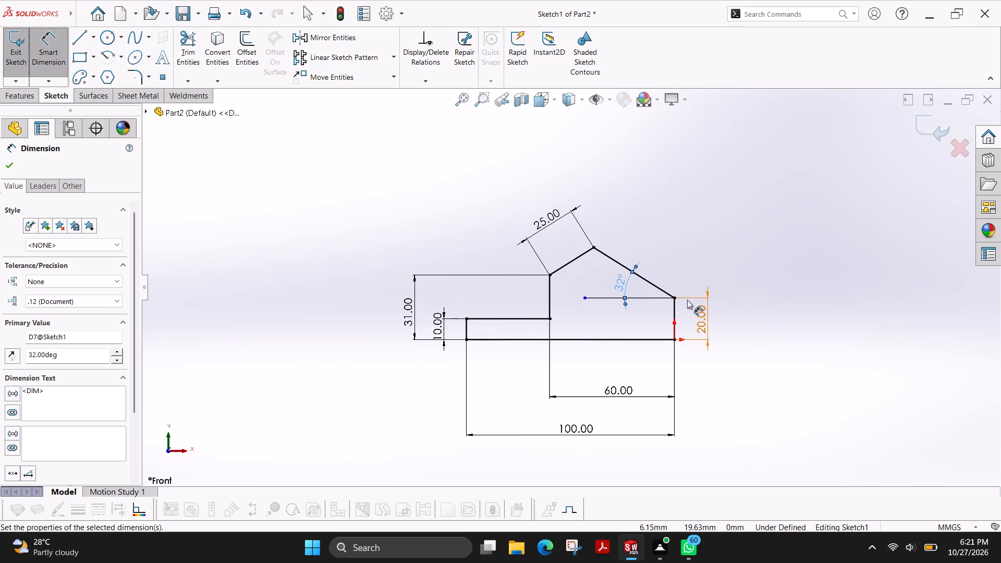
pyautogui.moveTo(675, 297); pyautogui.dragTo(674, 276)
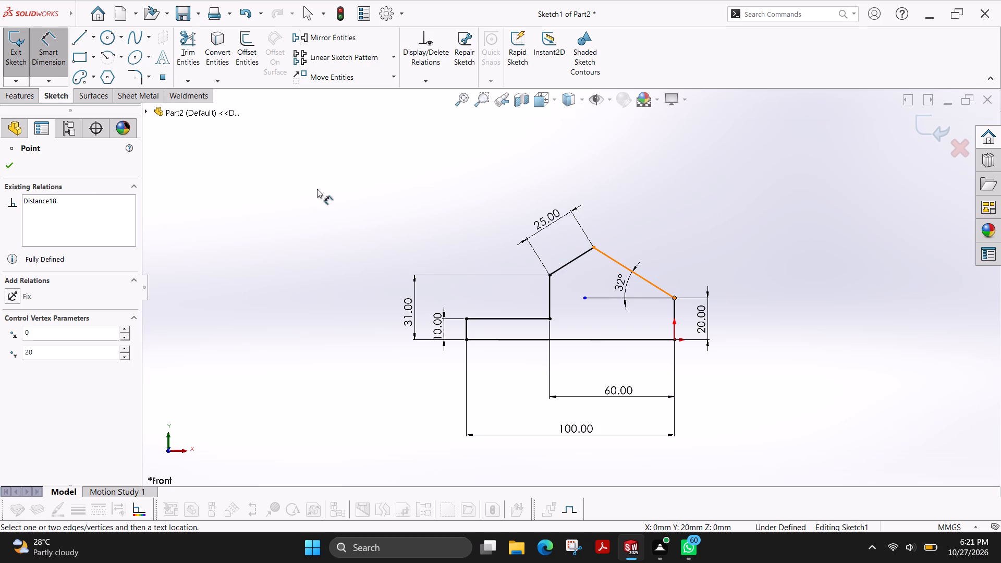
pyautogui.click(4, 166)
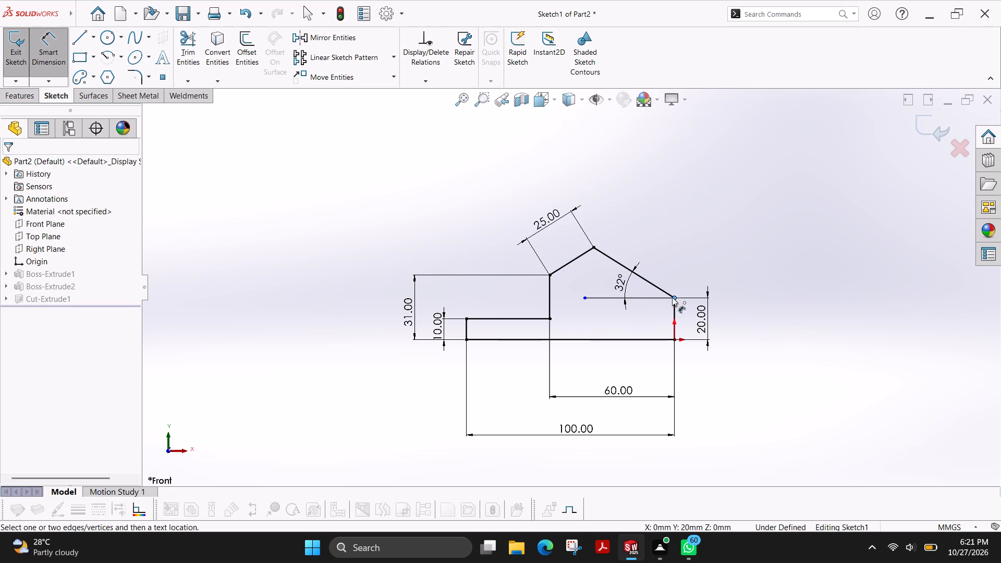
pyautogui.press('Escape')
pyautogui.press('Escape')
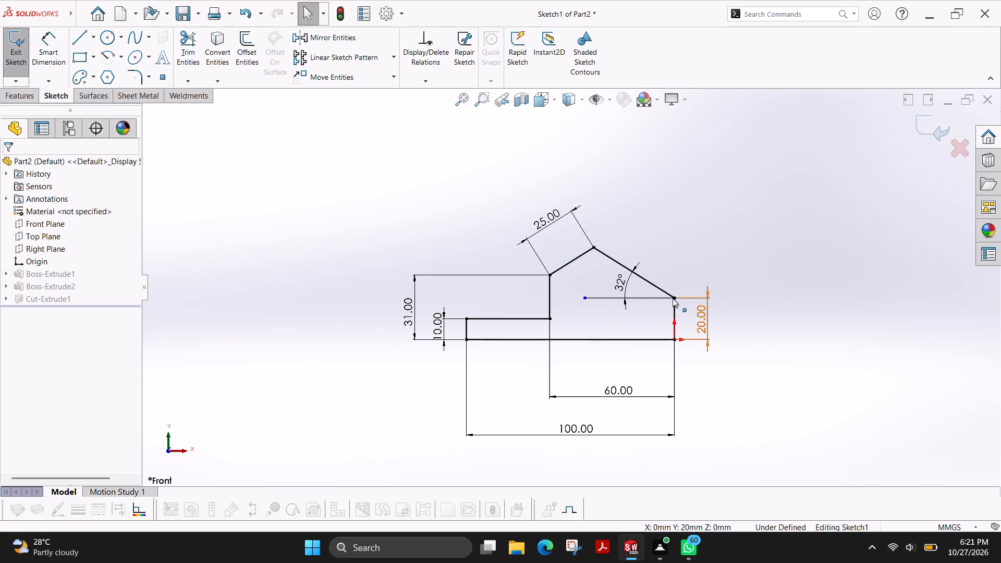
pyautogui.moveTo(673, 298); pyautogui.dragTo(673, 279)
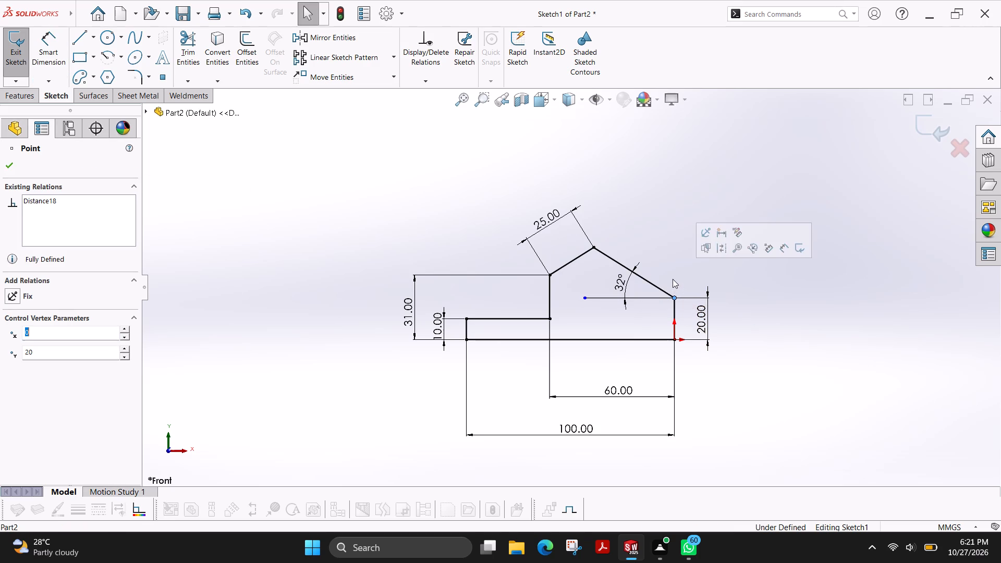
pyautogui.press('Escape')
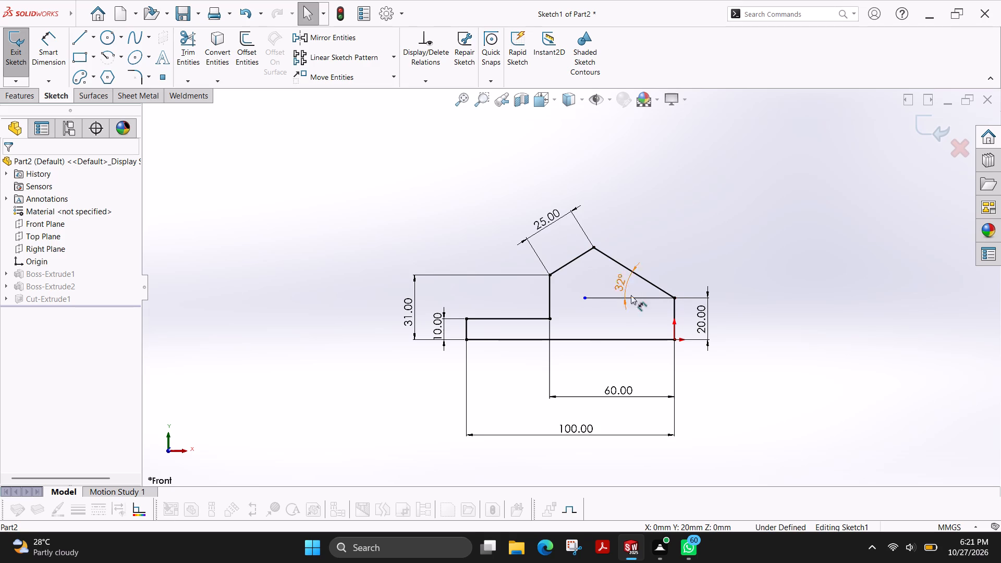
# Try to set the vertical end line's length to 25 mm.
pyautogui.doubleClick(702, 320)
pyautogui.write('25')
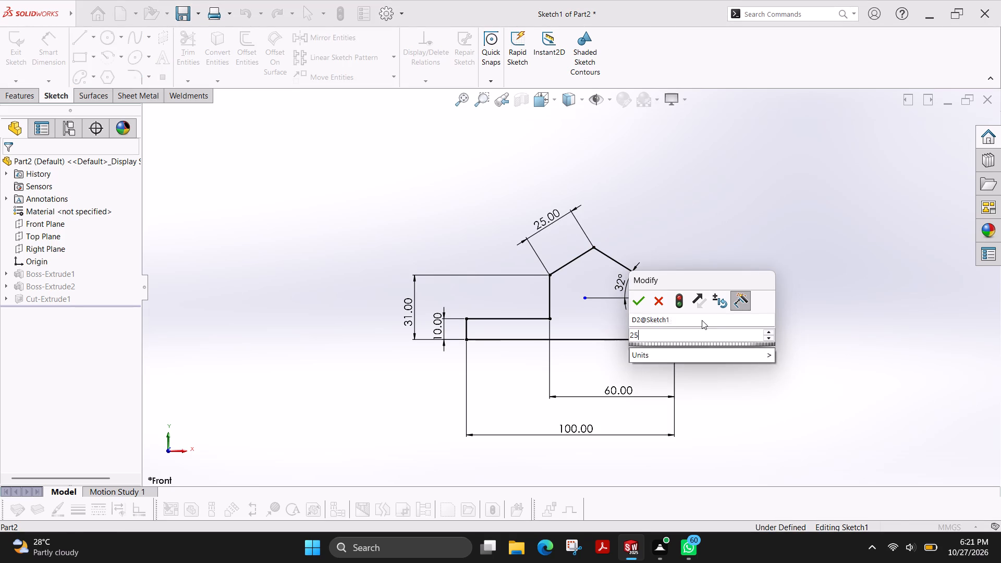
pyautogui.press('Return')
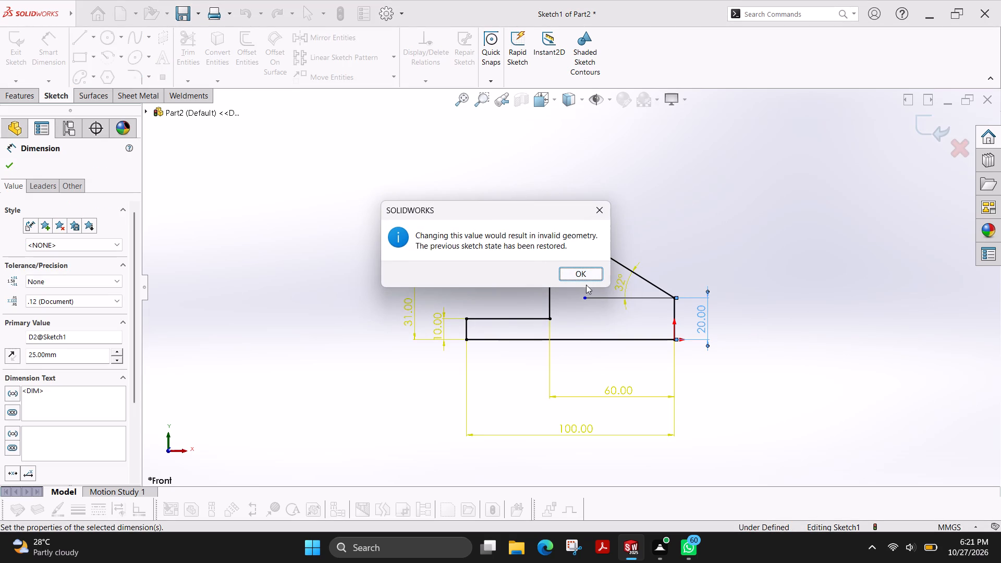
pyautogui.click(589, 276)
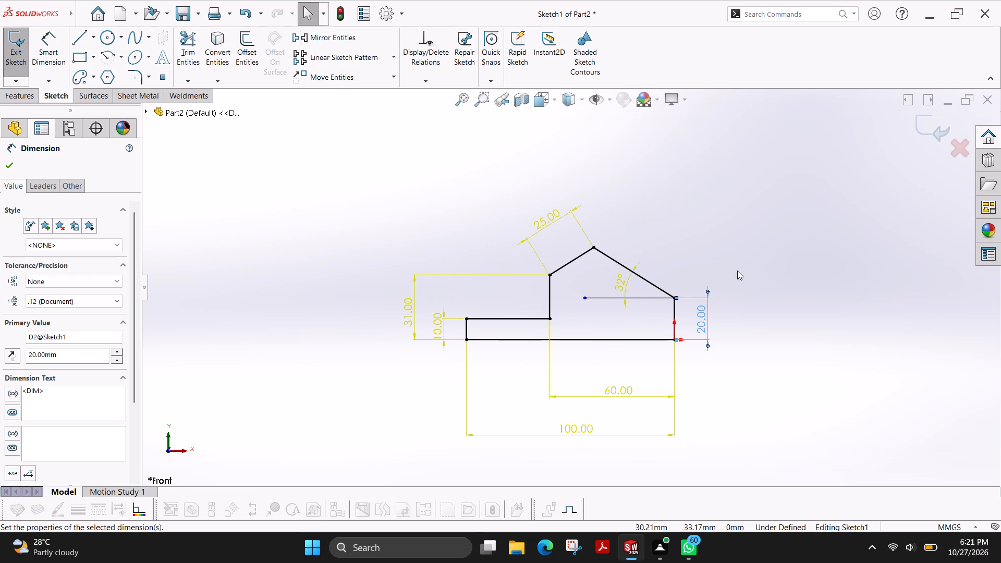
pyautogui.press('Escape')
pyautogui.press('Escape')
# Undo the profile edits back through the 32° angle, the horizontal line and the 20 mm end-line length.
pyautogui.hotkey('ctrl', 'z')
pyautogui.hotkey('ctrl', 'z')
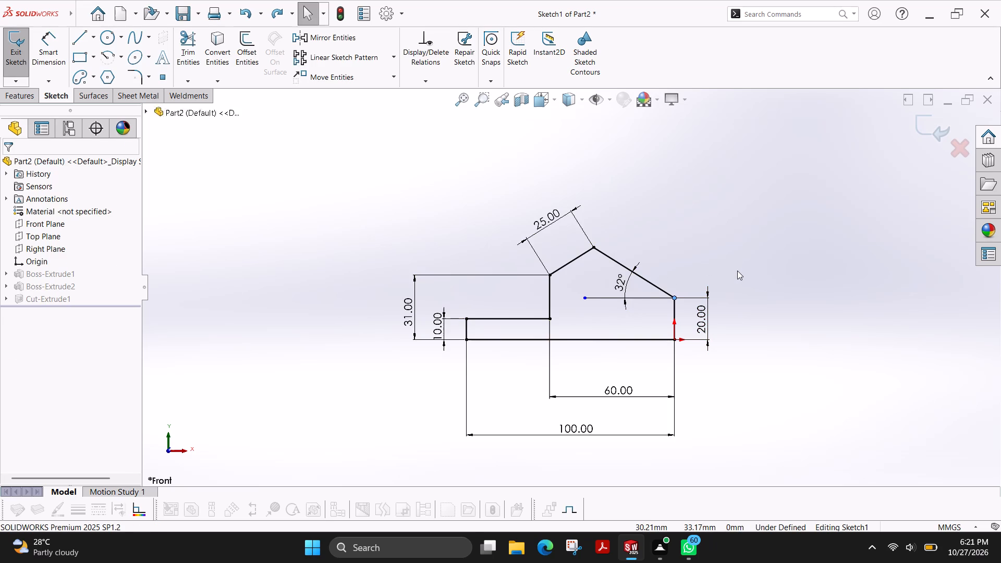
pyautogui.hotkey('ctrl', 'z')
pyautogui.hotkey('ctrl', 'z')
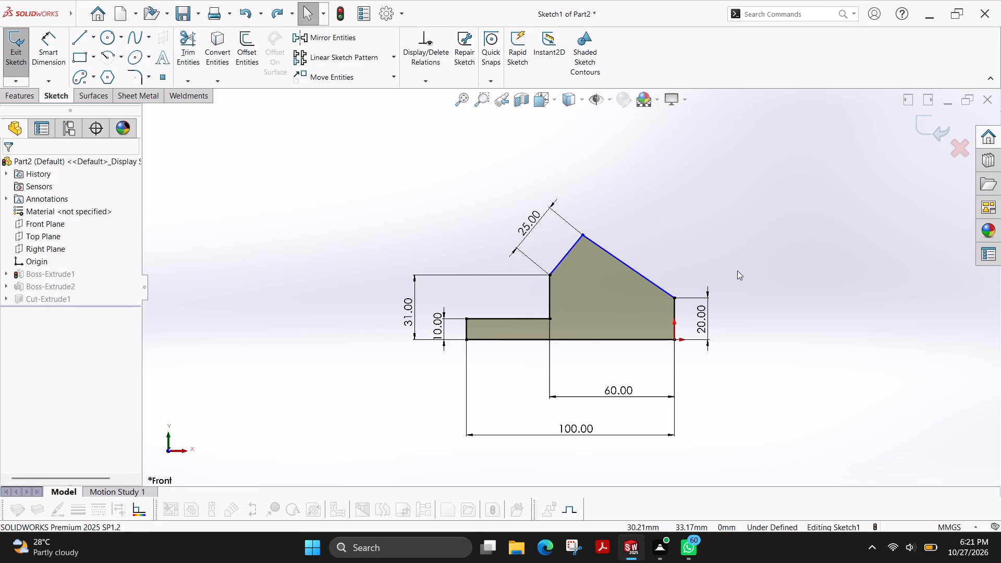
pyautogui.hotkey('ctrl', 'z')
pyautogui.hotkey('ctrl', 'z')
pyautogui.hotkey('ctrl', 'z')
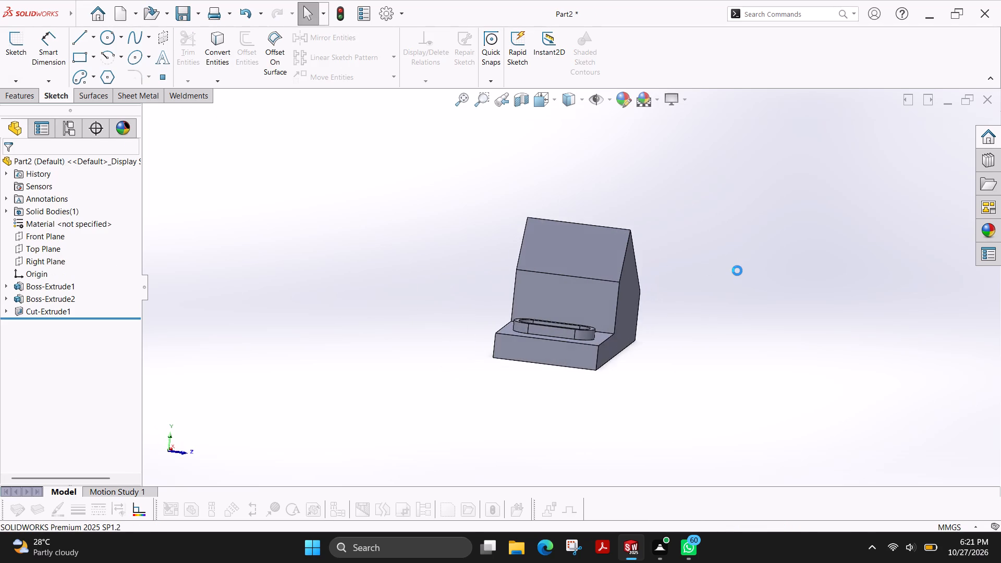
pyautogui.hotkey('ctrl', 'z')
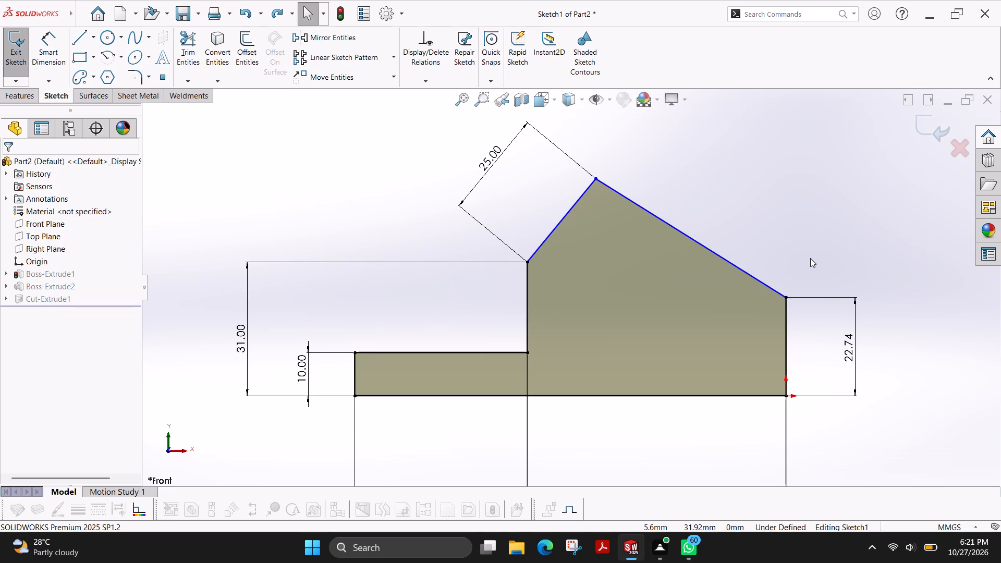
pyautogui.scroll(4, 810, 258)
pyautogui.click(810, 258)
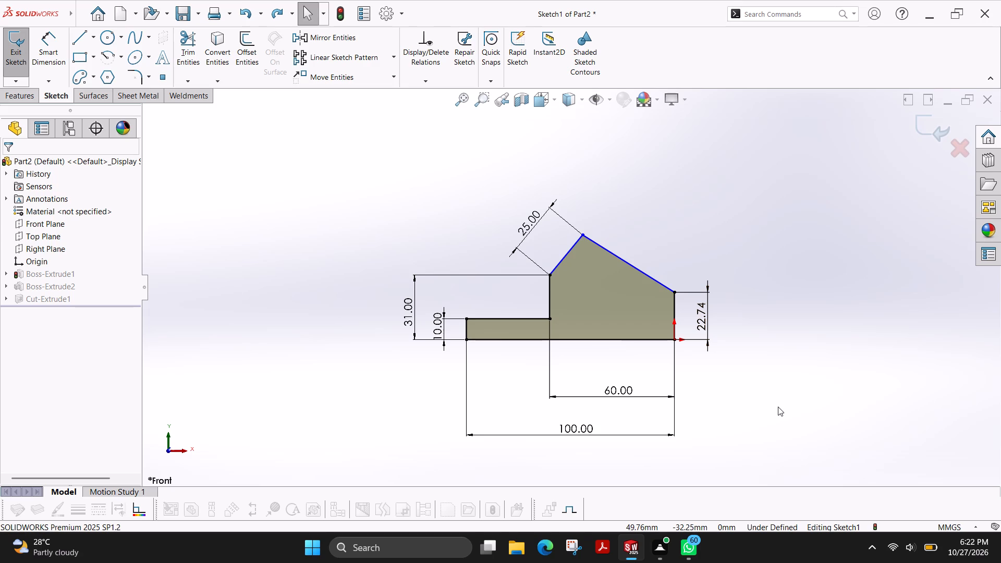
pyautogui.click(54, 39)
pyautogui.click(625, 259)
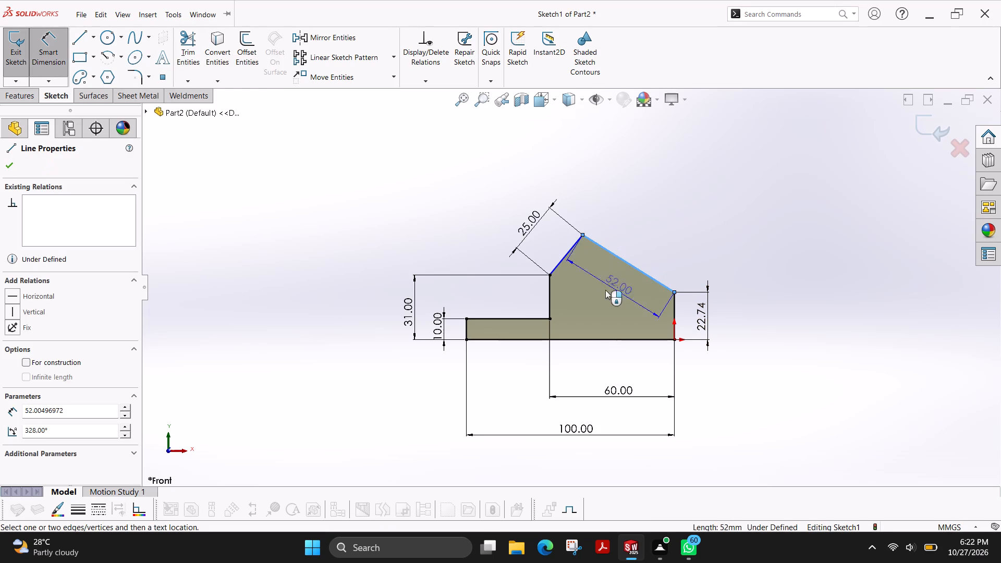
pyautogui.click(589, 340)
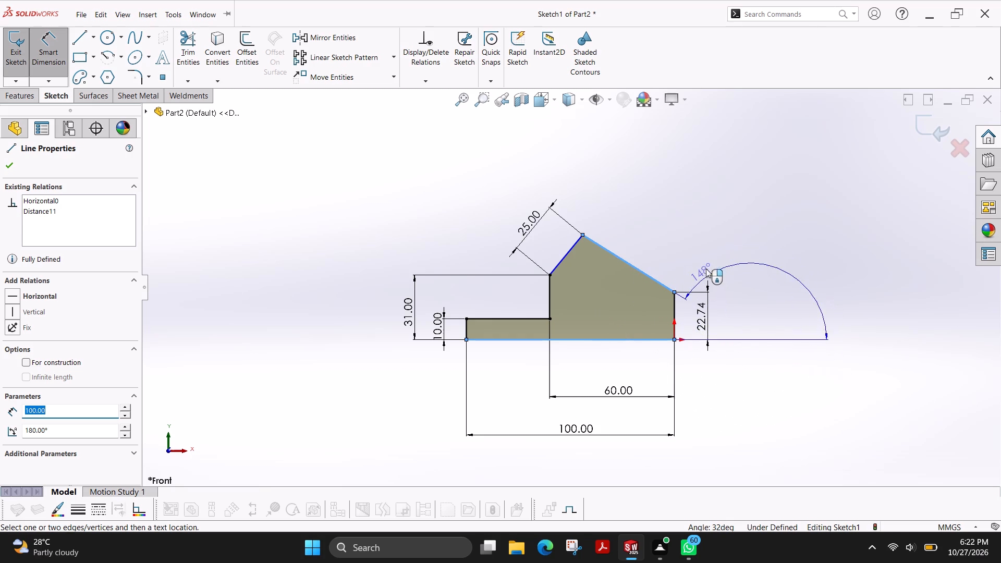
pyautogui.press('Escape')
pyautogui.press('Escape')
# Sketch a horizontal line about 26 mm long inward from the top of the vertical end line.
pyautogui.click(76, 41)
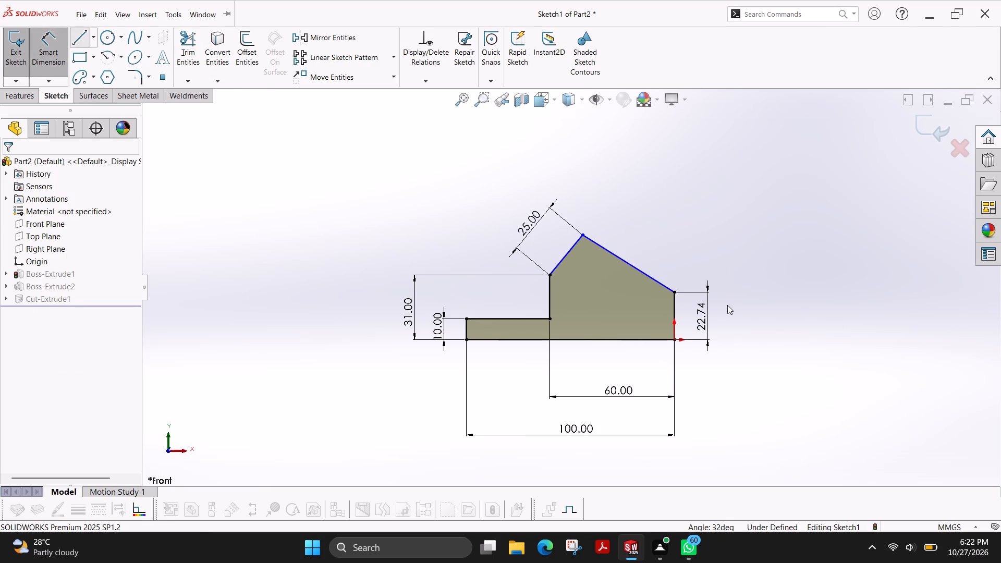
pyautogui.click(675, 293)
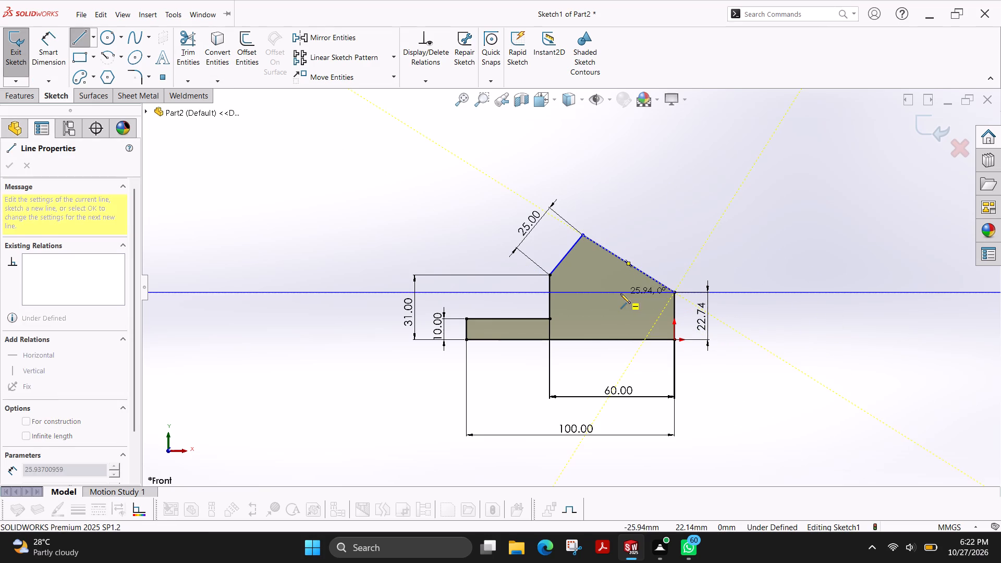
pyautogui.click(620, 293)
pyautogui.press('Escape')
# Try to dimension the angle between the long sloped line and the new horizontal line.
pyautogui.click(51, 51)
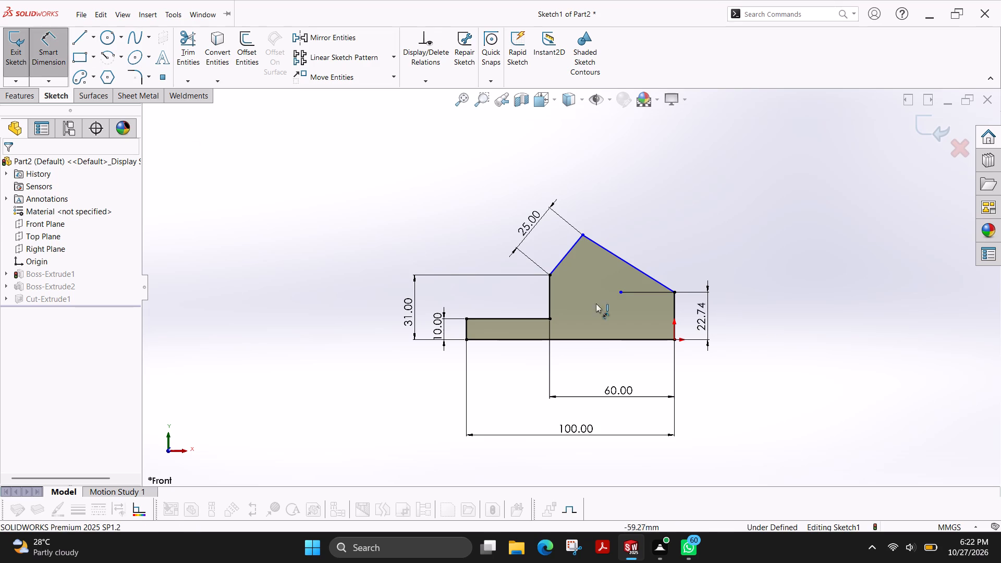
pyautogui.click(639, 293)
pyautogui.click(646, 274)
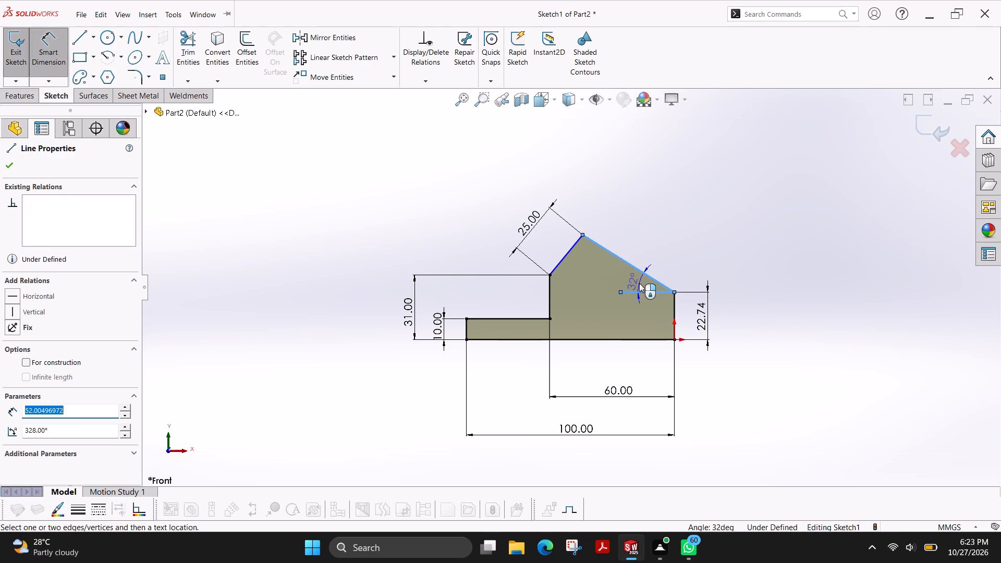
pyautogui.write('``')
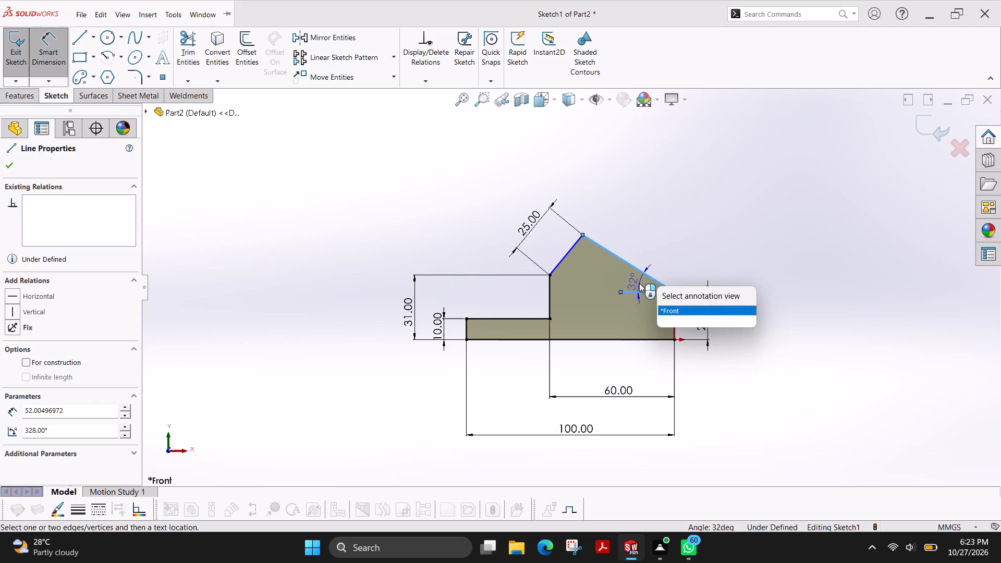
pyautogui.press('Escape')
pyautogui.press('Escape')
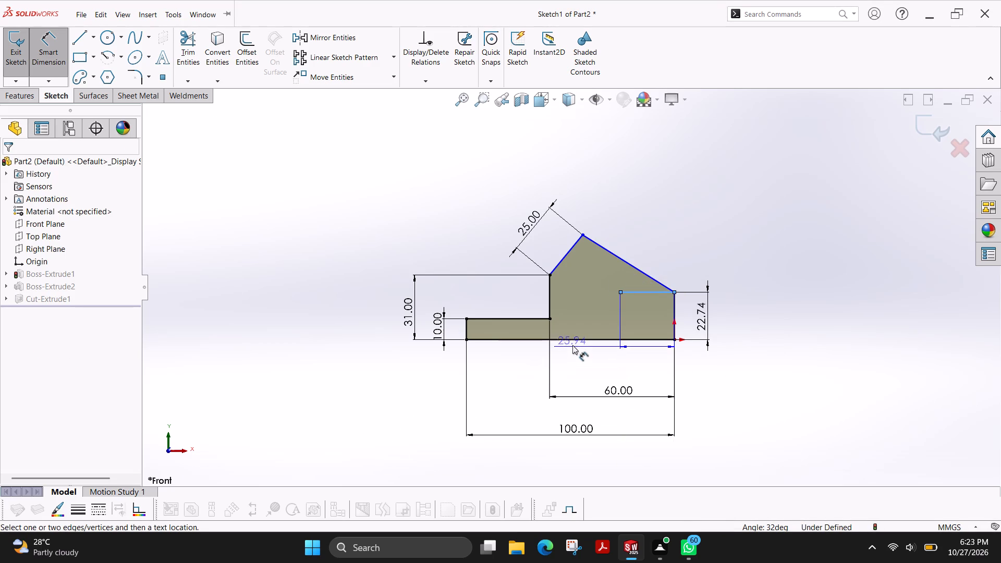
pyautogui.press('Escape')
# Undo the horizontal line and exit the profile sketch.
pyautogui.hotkey('ctrl', 'z')
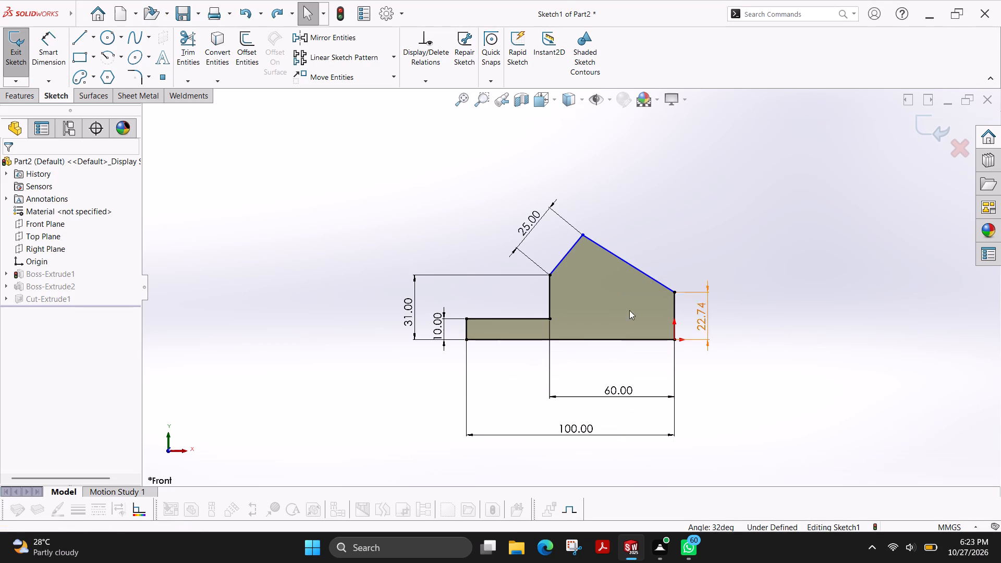
pyautogui.click(16, 49)
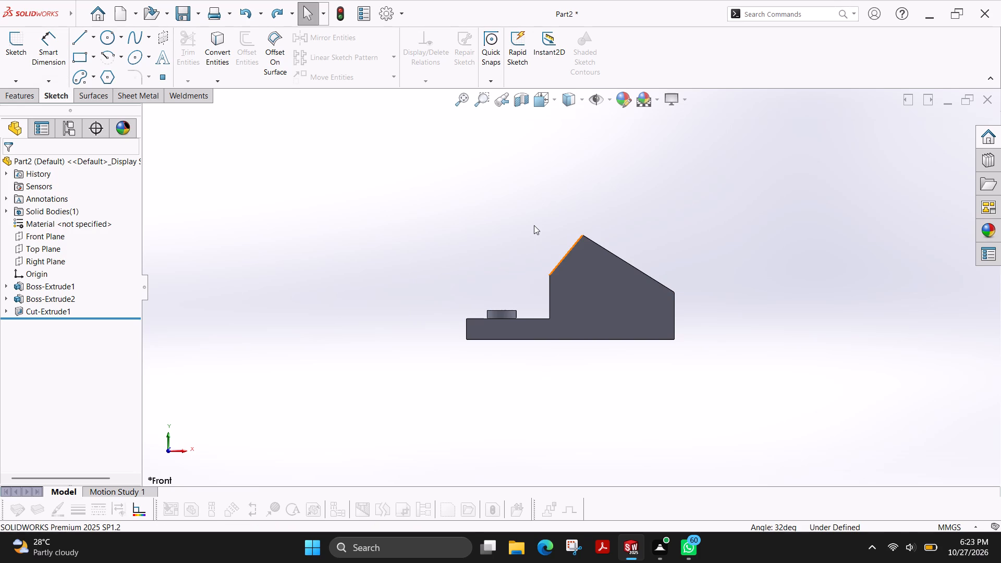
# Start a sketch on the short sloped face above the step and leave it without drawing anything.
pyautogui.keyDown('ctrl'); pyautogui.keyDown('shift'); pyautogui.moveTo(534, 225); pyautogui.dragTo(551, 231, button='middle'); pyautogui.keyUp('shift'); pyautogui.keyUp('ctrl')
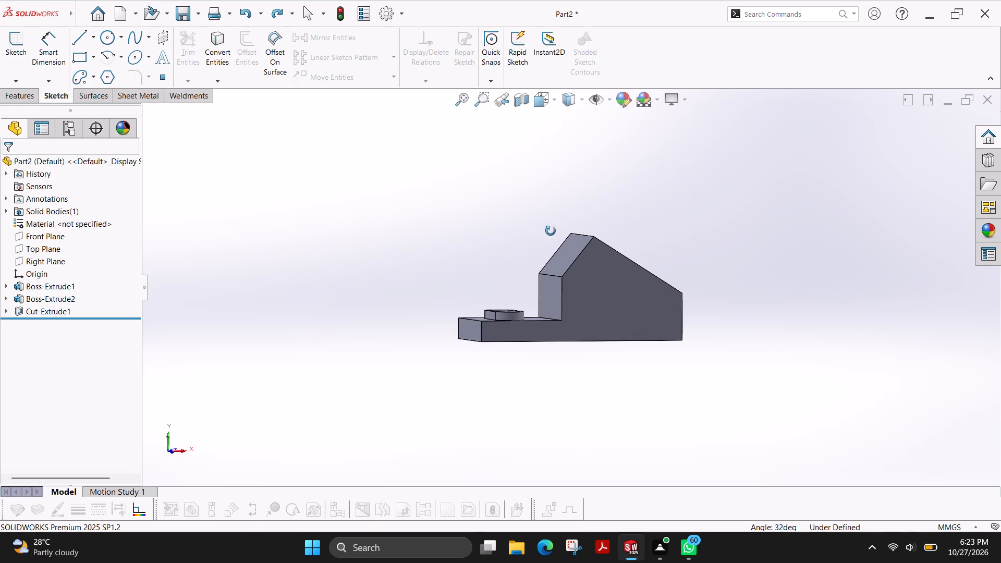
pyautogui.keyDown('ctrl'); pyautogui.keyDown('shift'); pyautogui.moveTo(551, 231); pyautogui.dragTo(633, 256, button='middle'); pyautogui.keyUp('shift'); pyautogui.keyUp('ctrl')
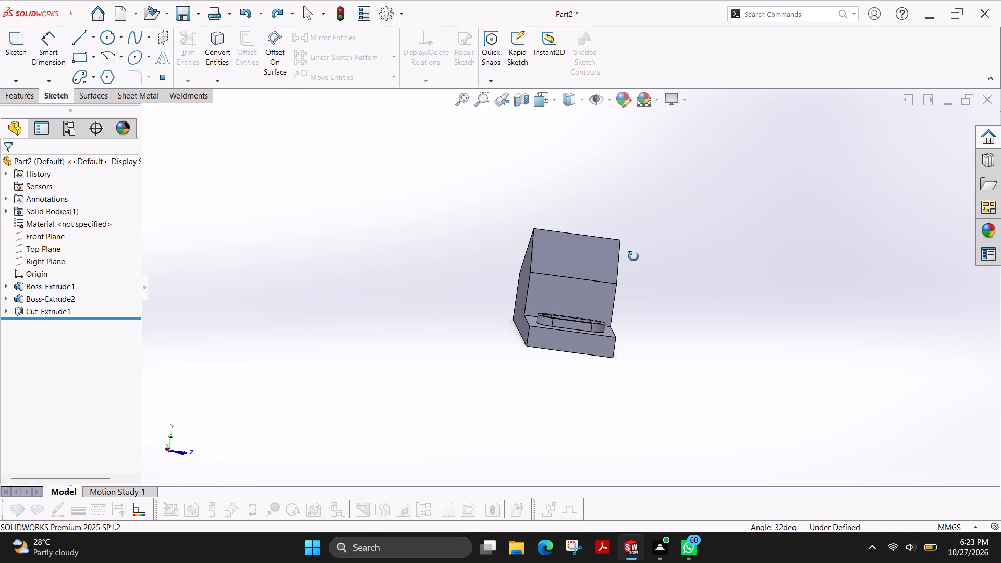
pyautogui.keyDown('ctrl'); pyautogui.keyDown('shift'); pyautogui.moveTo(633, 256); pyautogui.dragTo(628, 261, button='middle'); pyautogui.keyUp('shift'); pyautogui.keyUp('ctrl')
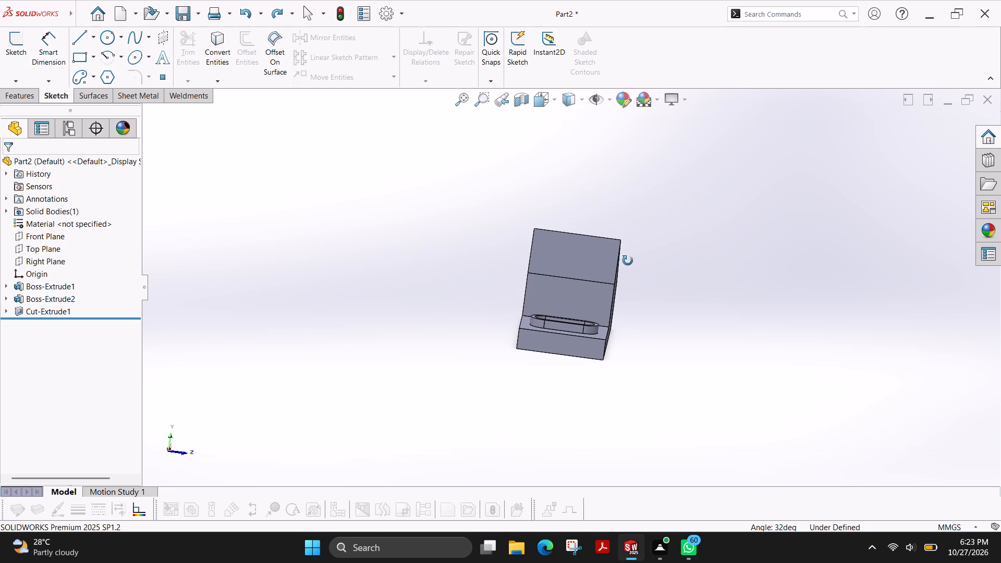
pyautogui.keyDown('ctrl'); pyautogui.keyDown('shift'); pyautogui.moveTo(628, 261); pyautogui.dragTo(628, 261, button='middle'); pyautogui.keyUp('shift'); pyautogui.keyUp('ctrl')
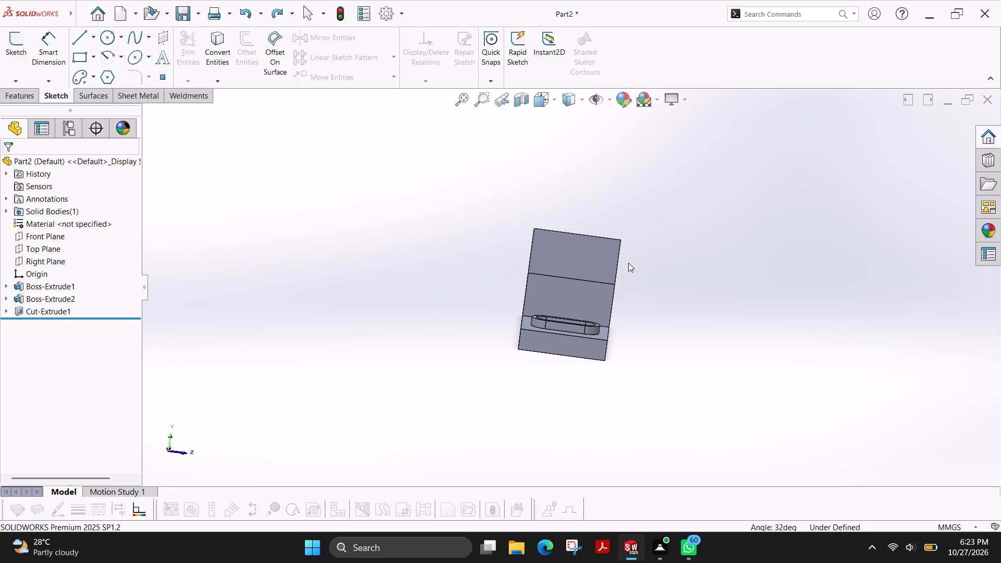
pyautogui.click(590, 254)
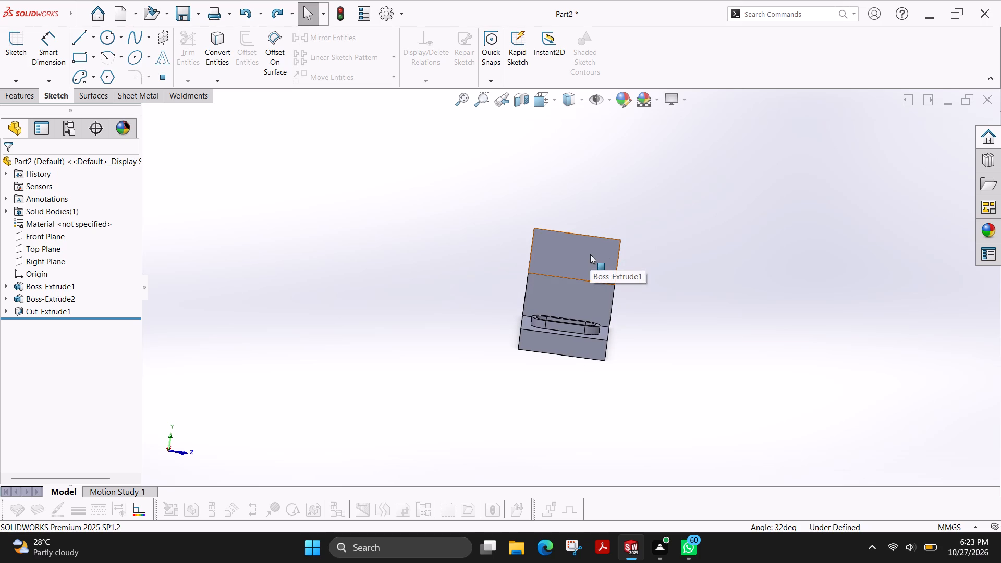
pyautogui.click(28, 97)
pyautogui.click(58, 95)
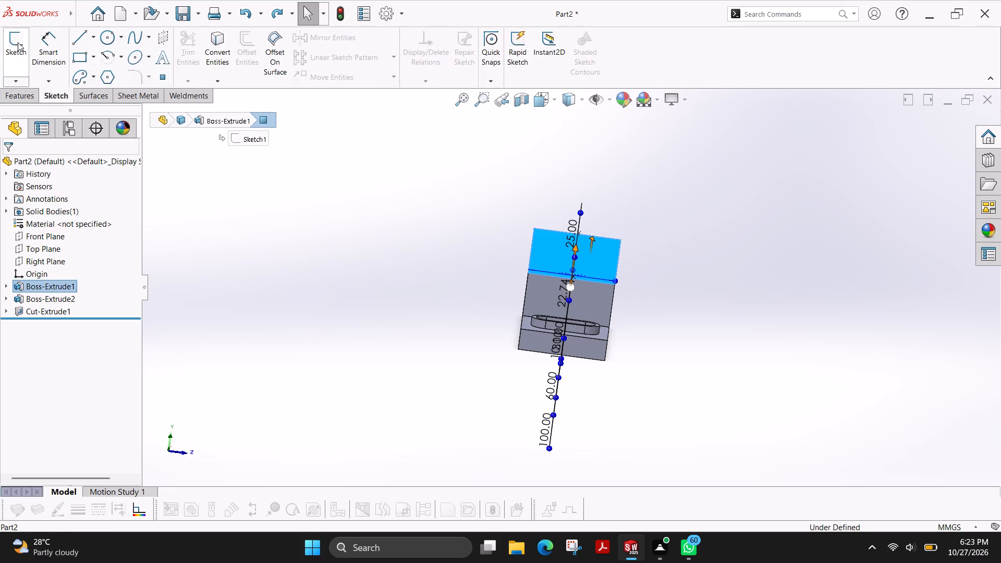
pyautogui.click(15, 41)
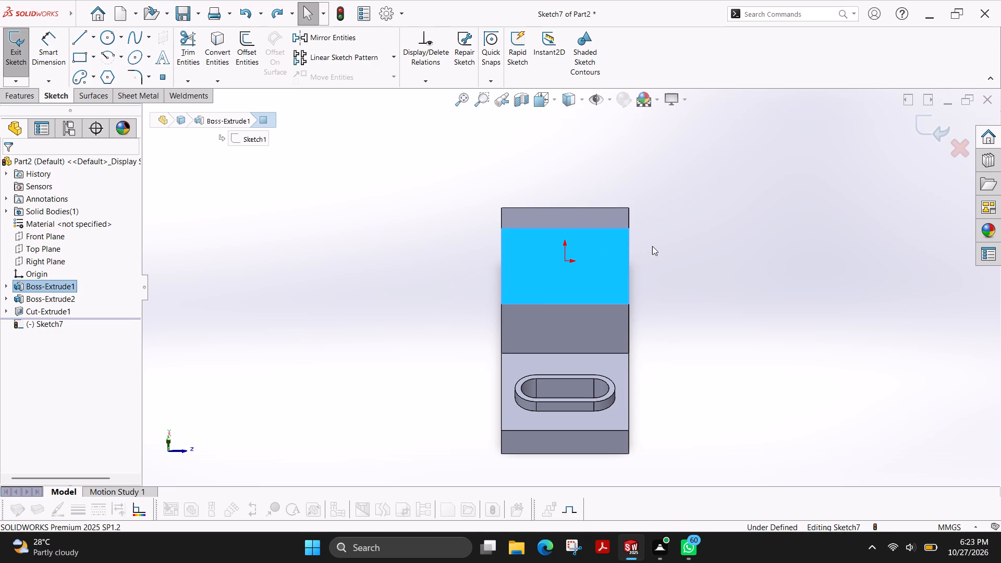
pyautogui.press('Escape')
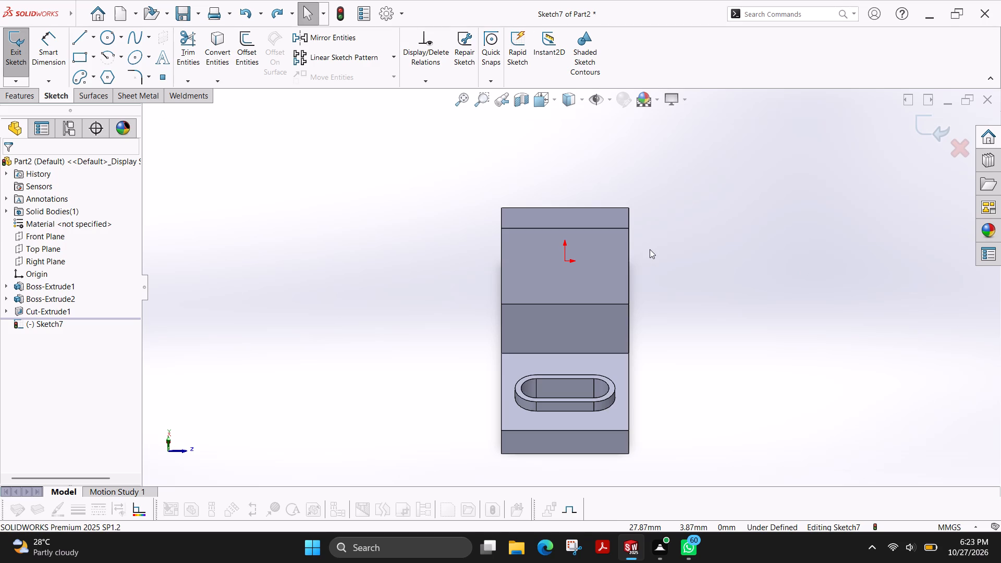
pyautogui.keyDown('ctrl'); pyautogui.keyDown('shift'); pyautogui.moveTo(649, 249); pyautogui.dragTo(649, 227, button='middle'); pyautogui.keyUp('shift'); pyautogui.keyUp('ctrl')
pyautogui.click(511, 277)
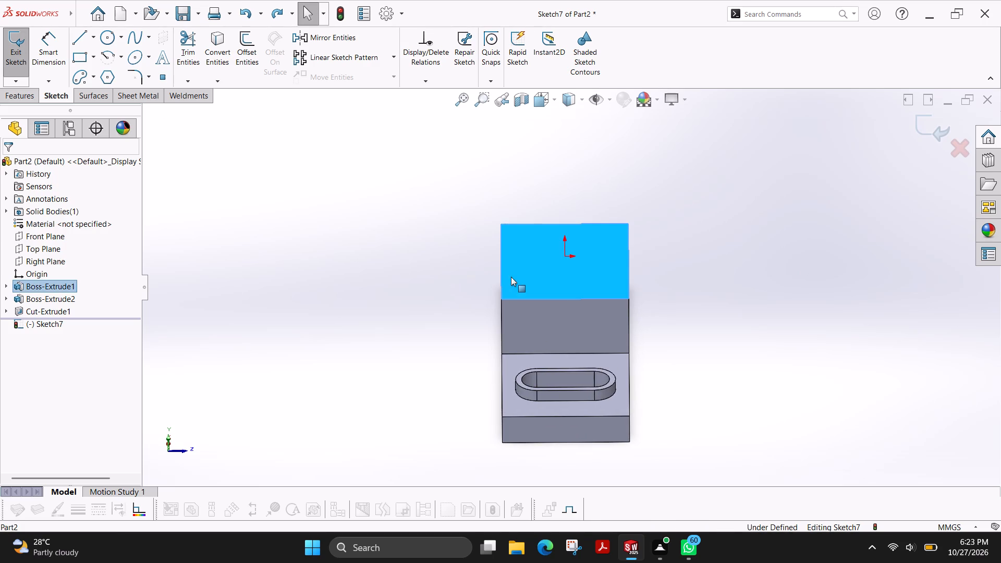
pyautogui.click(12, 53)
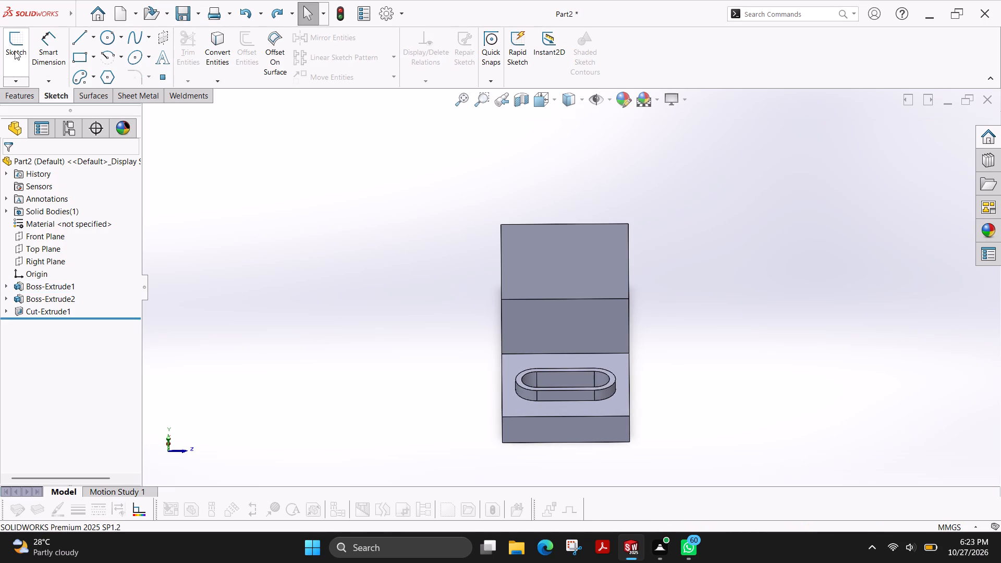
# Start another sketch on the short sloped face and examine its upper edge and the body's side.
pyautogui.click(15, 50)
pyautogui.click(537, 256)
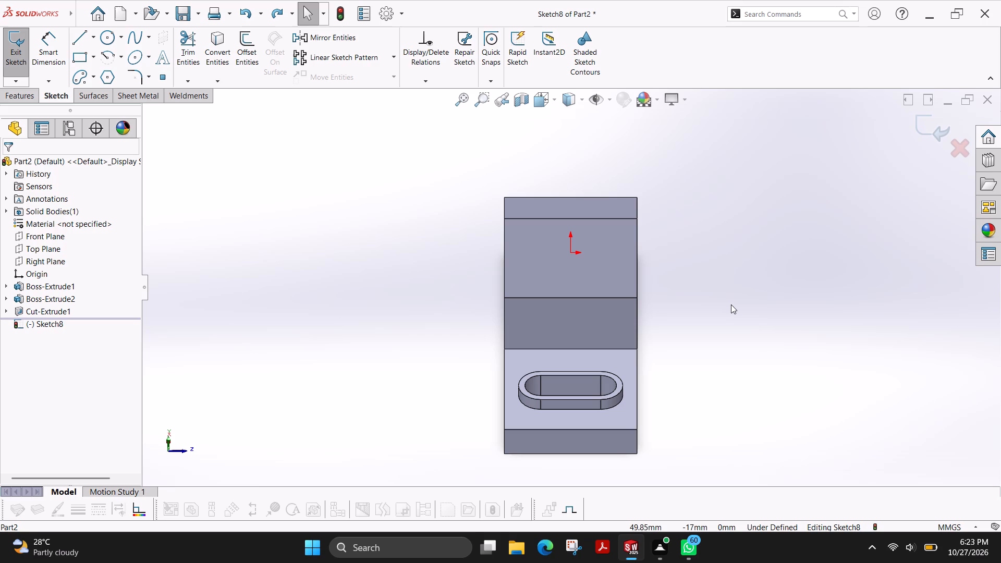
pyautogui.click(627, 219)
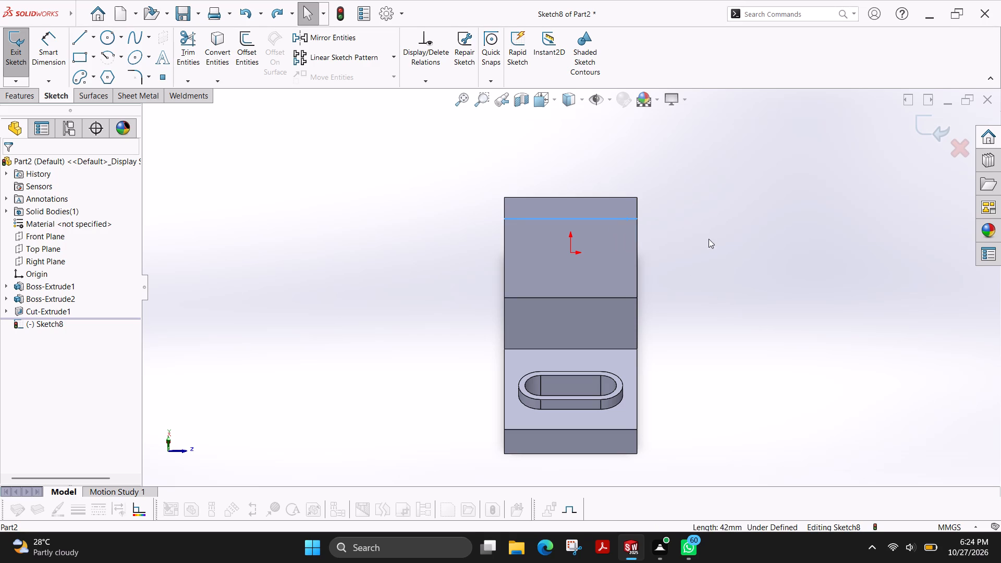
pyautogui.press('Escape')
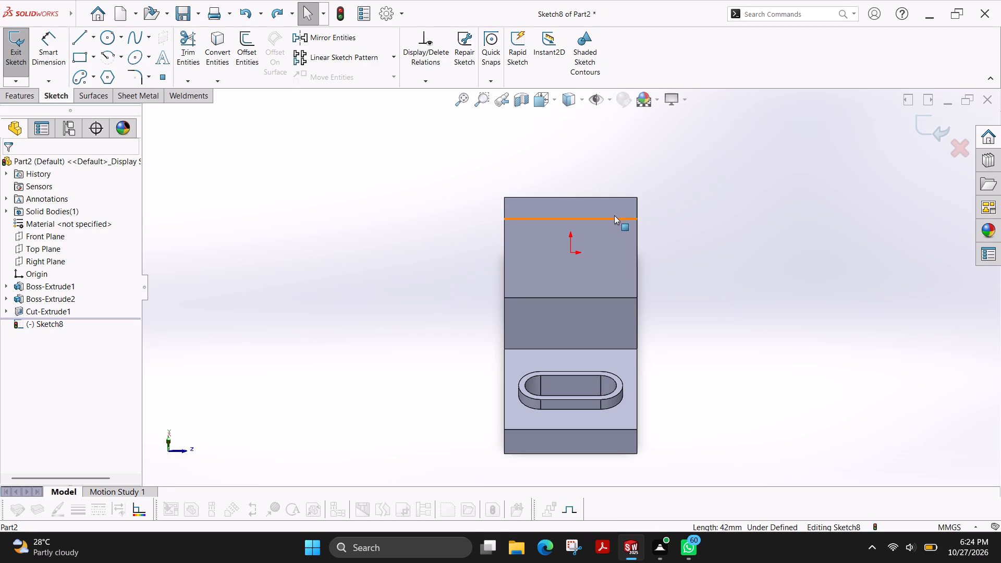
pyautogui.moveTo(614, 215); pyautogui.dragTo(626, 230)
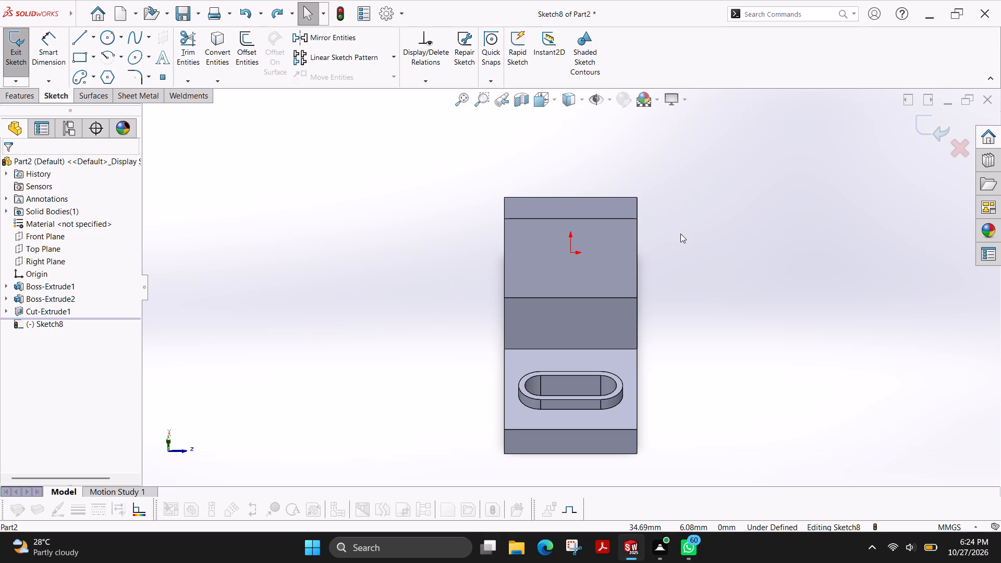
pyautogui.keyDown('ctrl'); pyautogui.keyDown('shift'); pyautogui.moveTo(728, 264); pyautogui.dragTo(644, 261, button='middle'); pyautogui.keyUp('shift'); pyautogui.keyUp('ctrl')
# Leave the empty sloped-face sketch and start a new sketch on the body's flat profile-shaped side face.
pyautogui.click(657, 231)
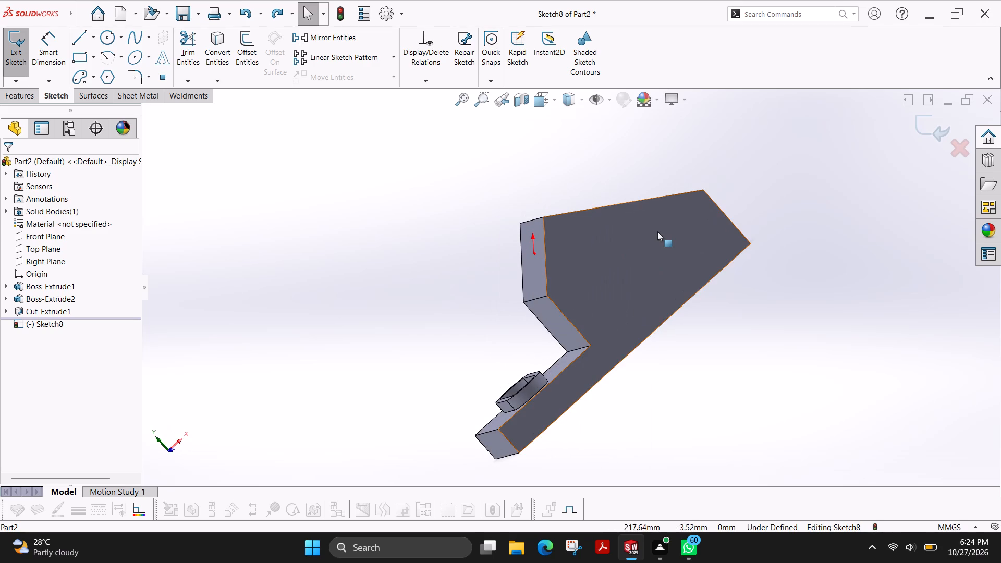
pyautogui.click(22, 100)
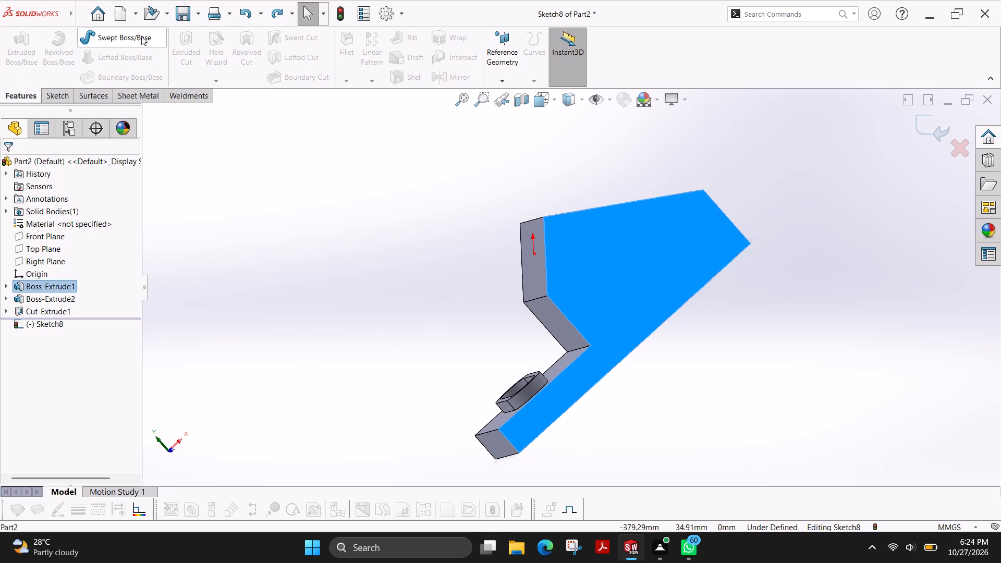
pyautogui.click(53, 97)
pyautogui.click(18, 39)
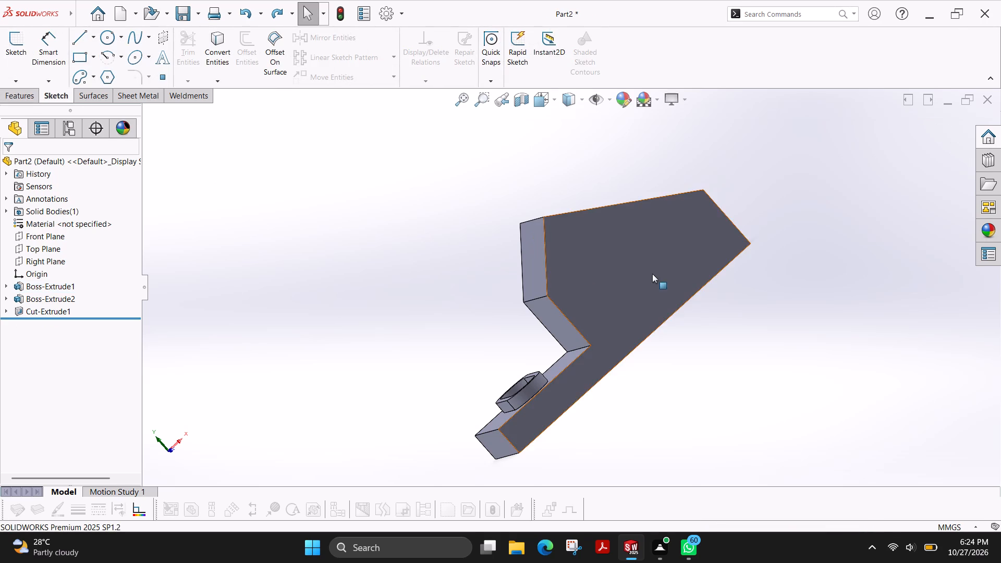
pyautogui.click(655, 274)
pyautogui.click(15, 47)
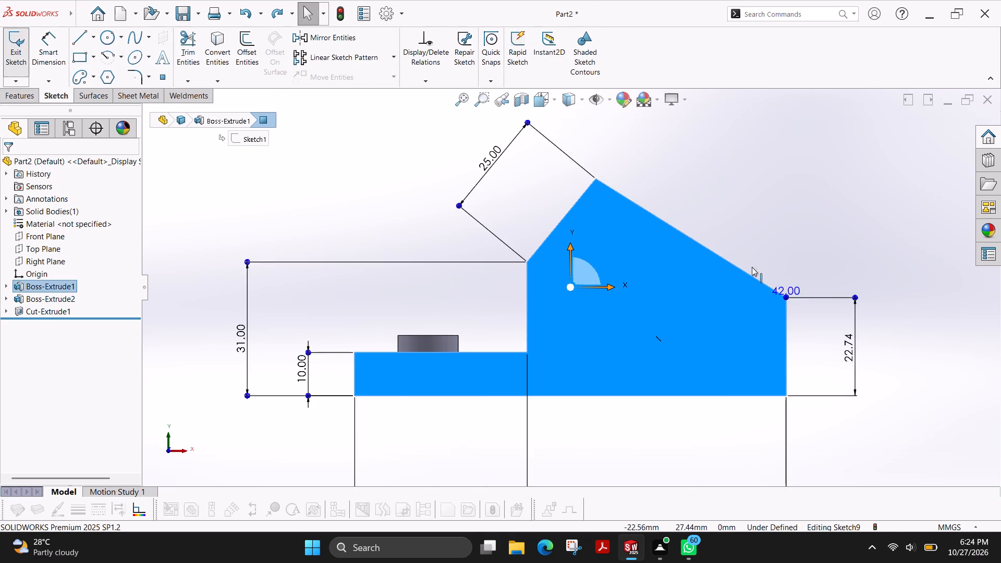
pyautogui.press('Escape')
pyautogui.scroll(1, 713, 218)
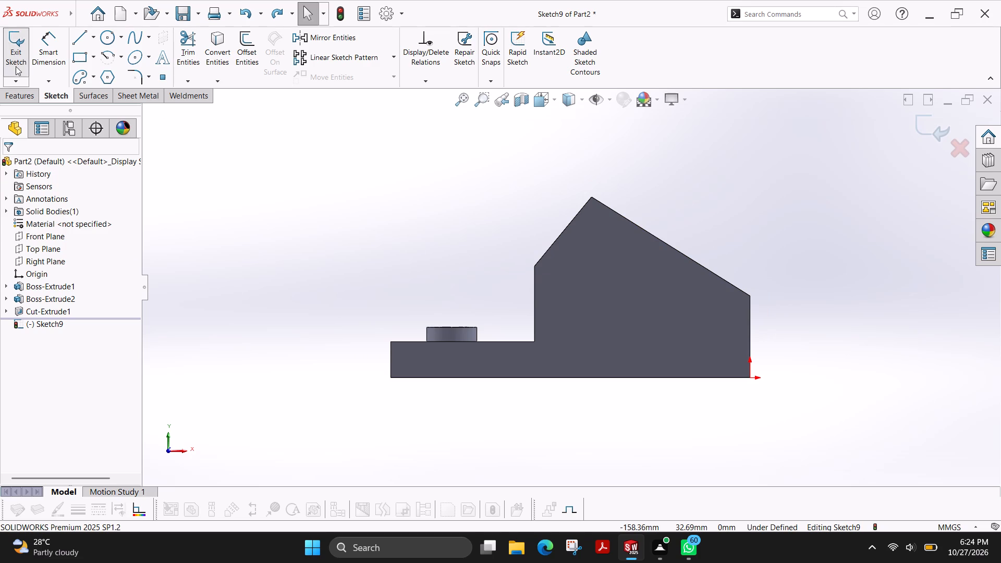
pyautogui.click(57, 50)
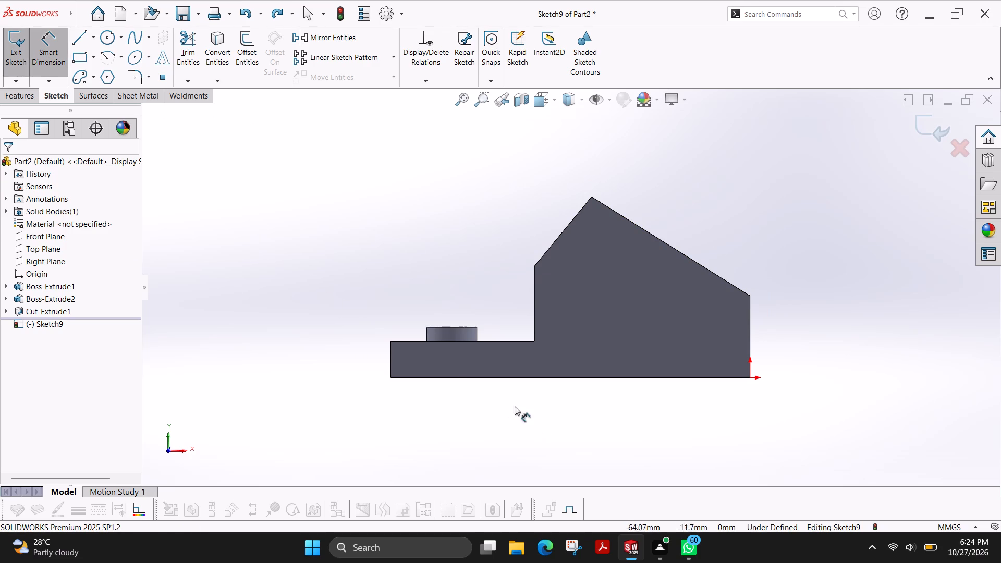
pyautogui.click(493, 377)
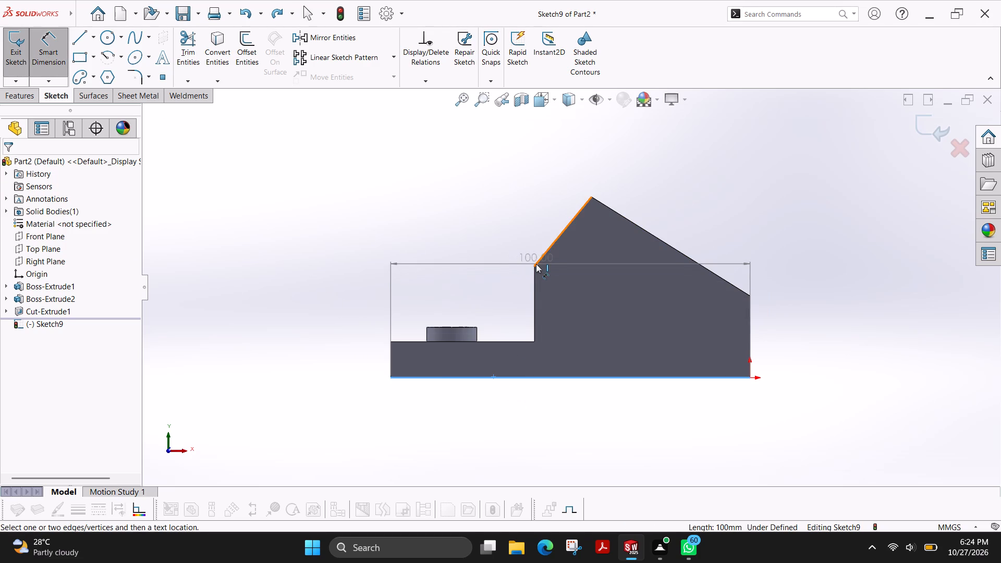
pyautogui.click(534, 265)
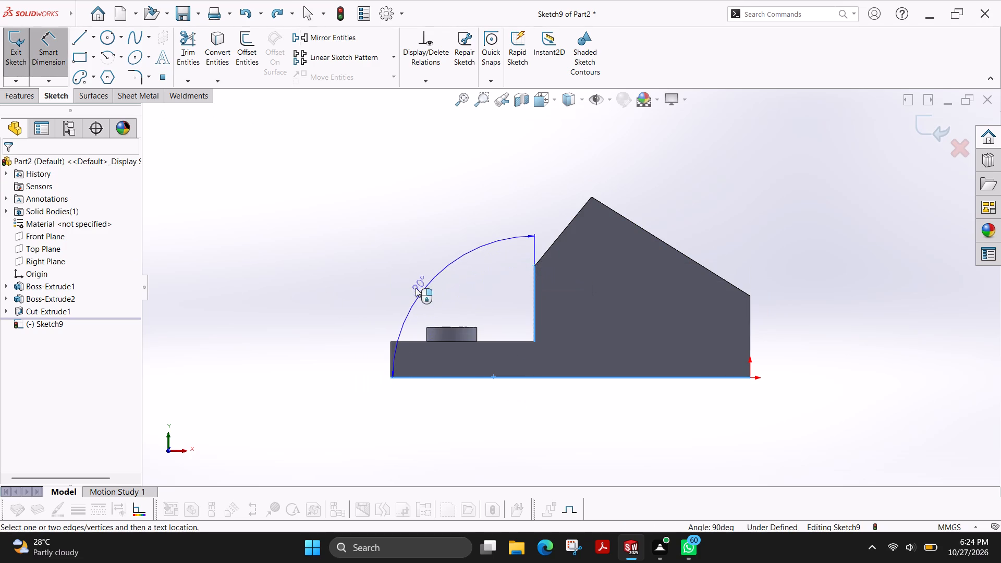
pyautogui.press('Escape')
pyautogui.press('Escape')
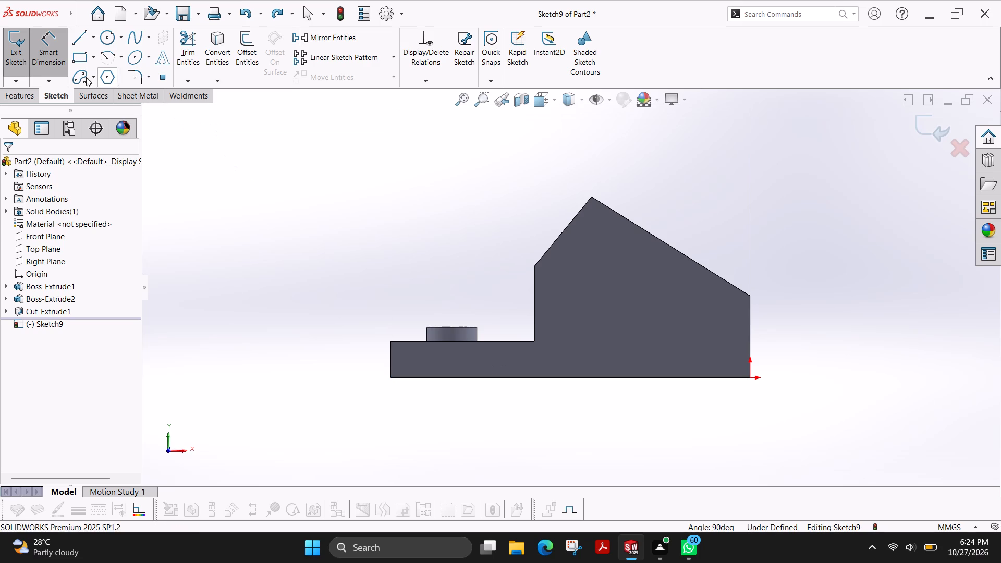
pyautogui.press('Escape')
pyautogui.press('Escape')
# Dimension the vertical distance from the lower end of the short sloped edge to the body's bottom edge.
pyautogui.click(46, 50)
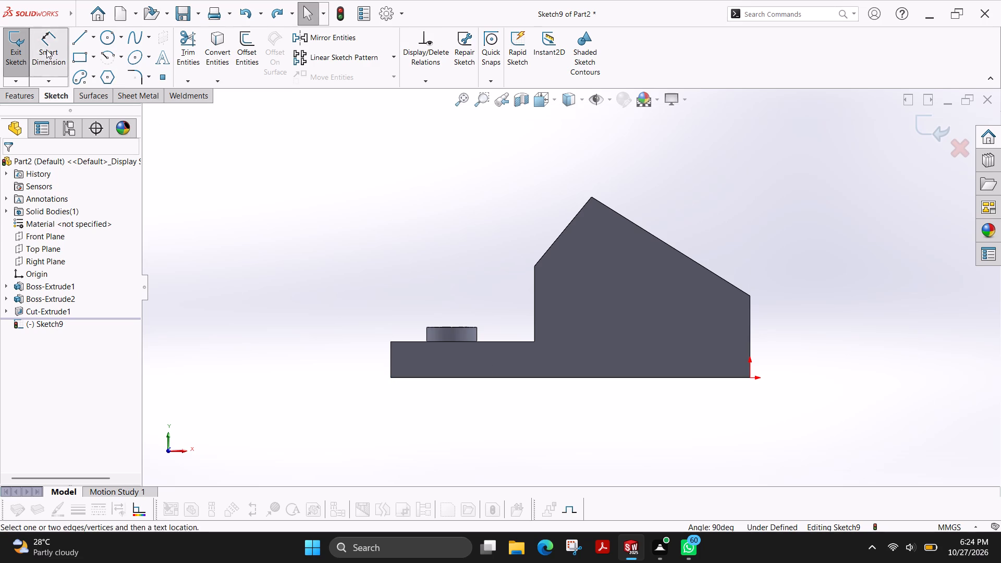
pyautogui.click(534, 266)
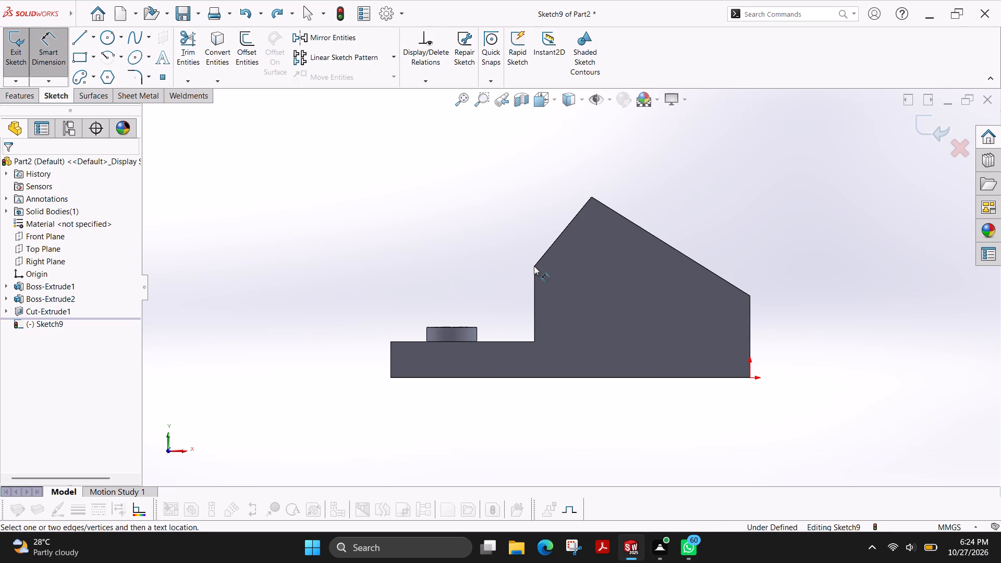
pyautogui.click(533, 266)
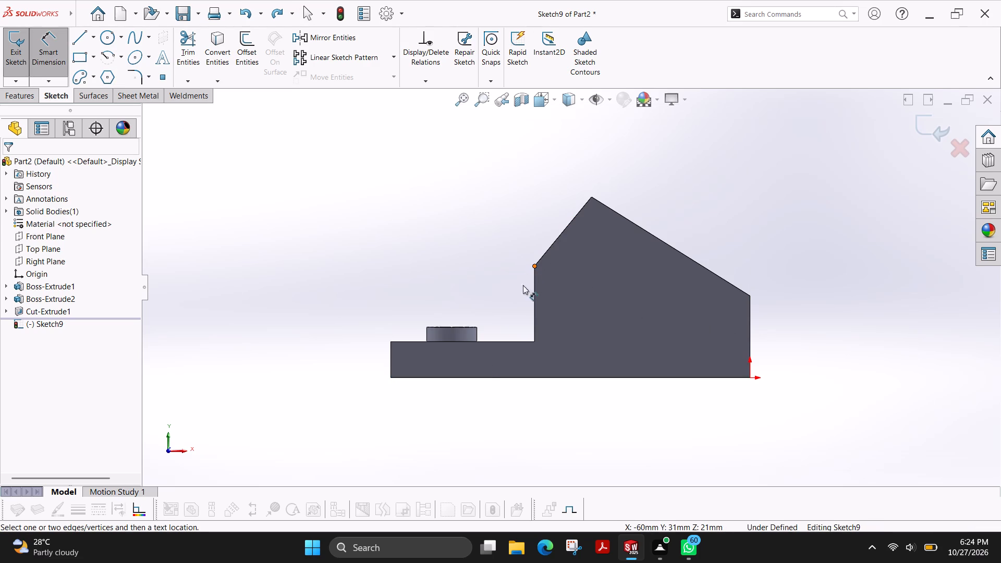
pyautogui.click(492, 378)
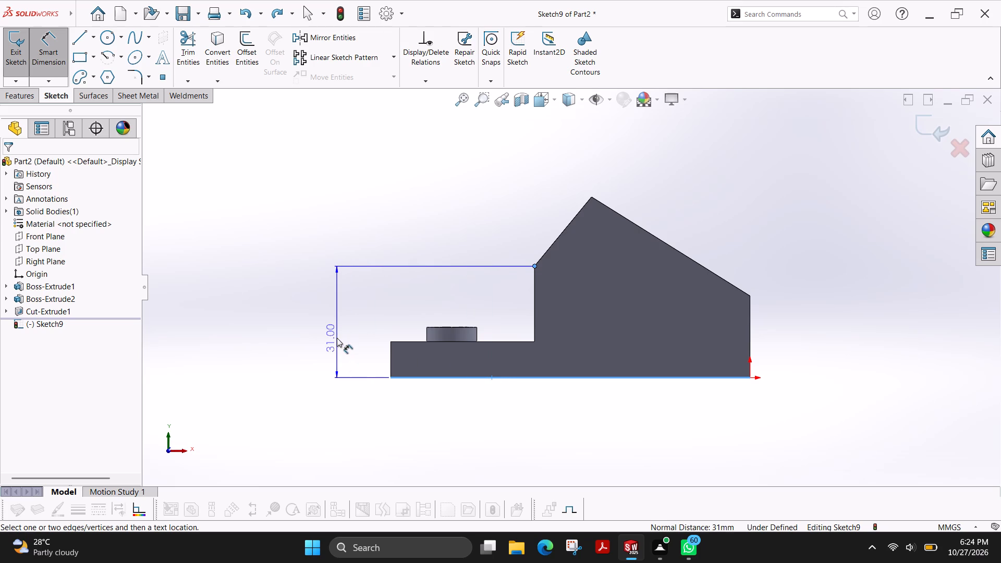
pyautogui.click(337, 338)
pyautogui.click(602, 210)
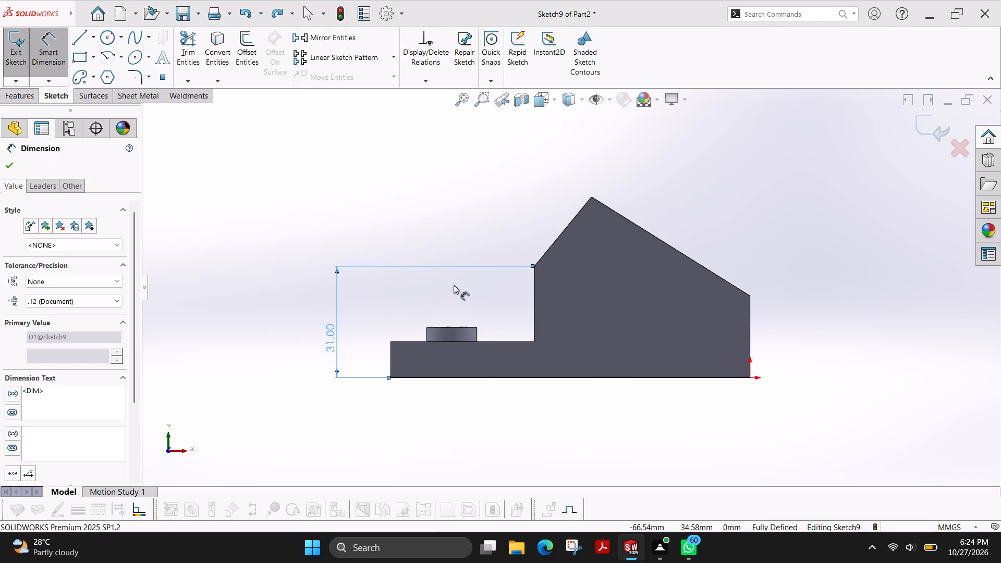
# Check the lengths of the profile's two sloped edges and of the raised part's two vertical edges.
pyautogui.click(550, 244)
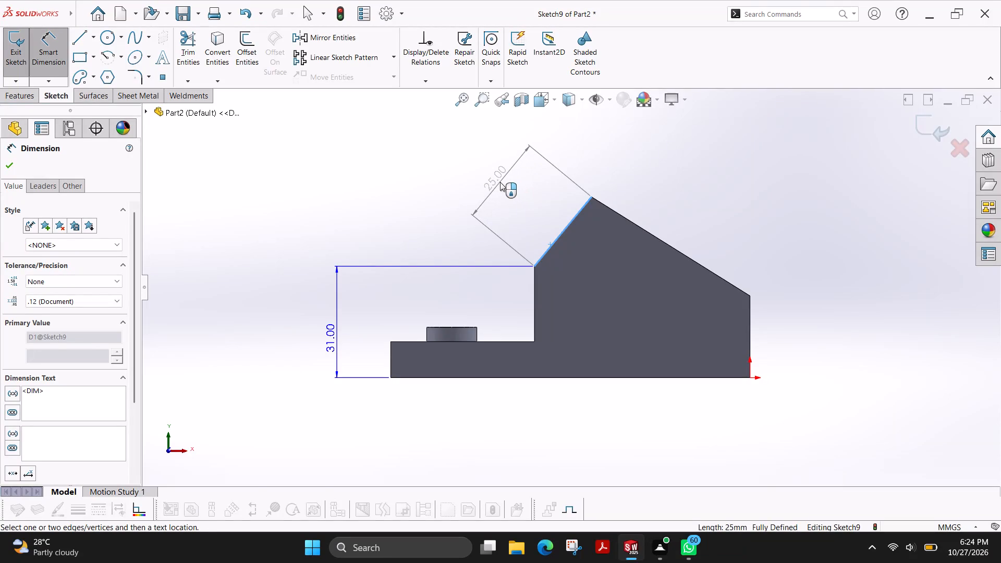
pyautogui.click(500, 182)
pyautogui.click(505, 187)
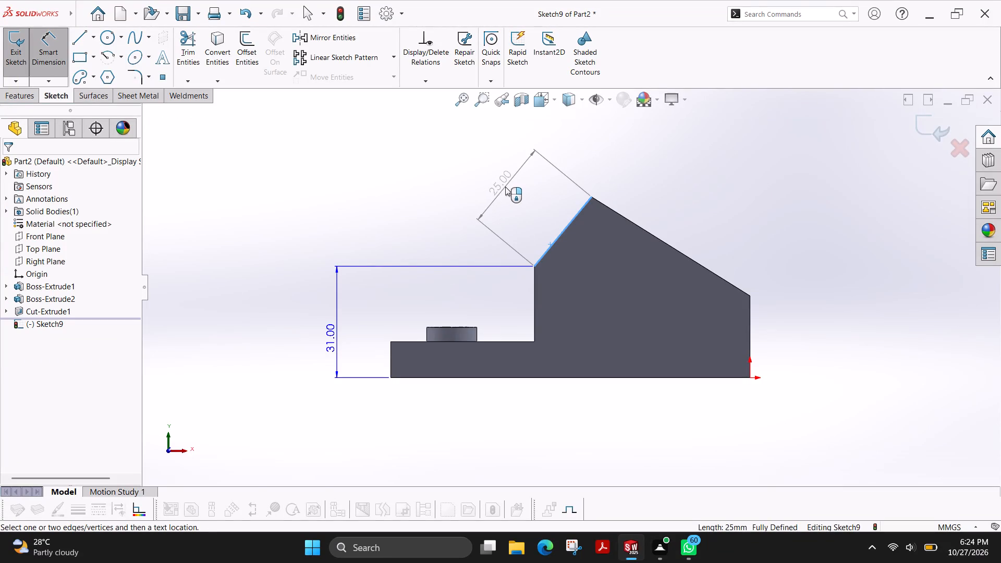
pyautogui.press('Escape')
pyautogui.press('Escape')
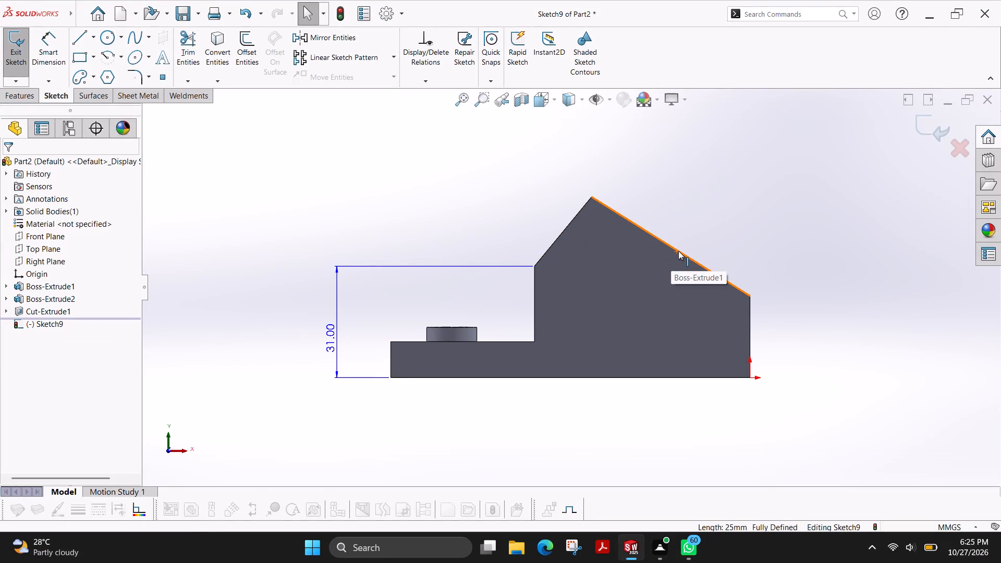
pyautogui.click(693, 261)
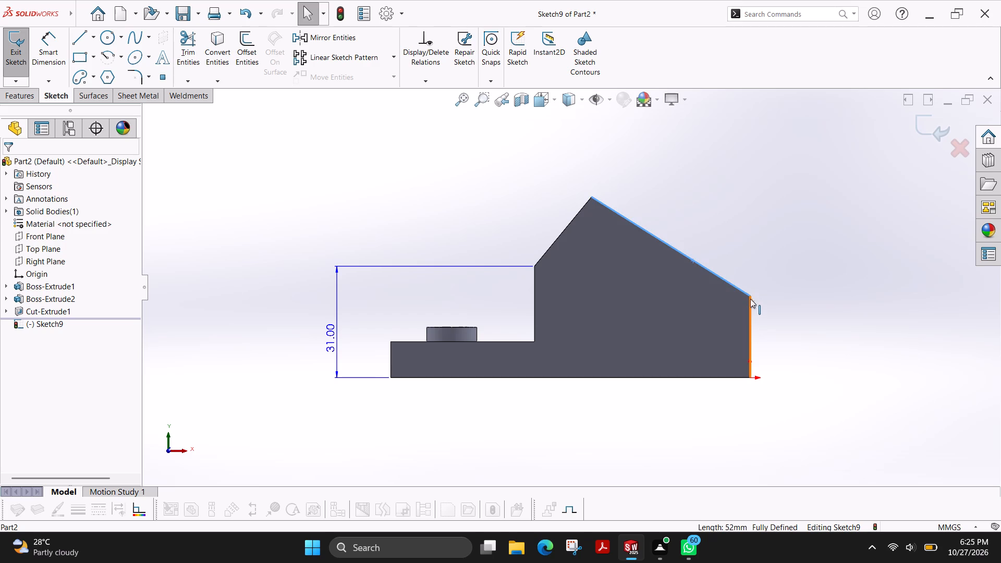
pyautogui.click(751, 296)
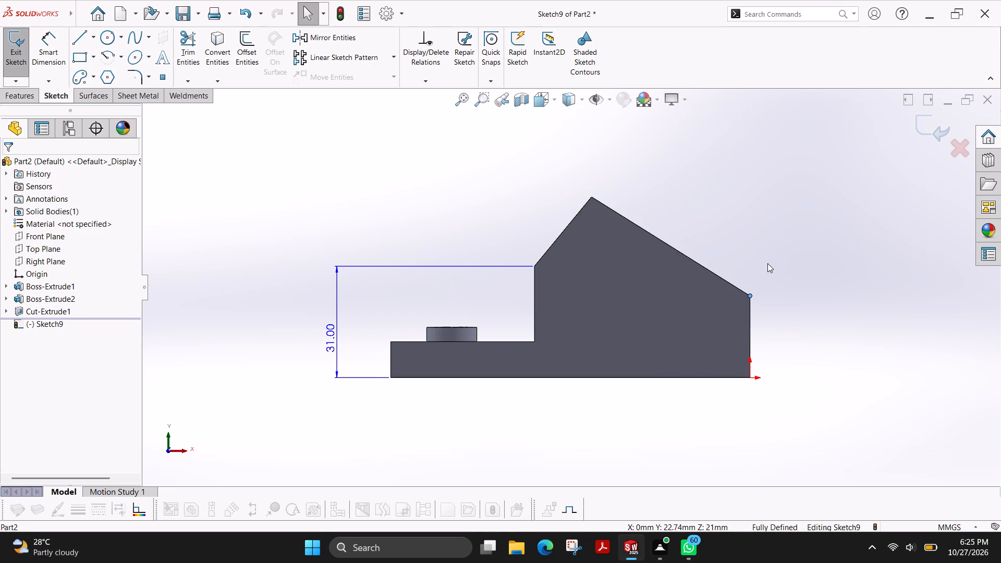
pyautogui.press('Escape')
pyautogui.click(535, 320)
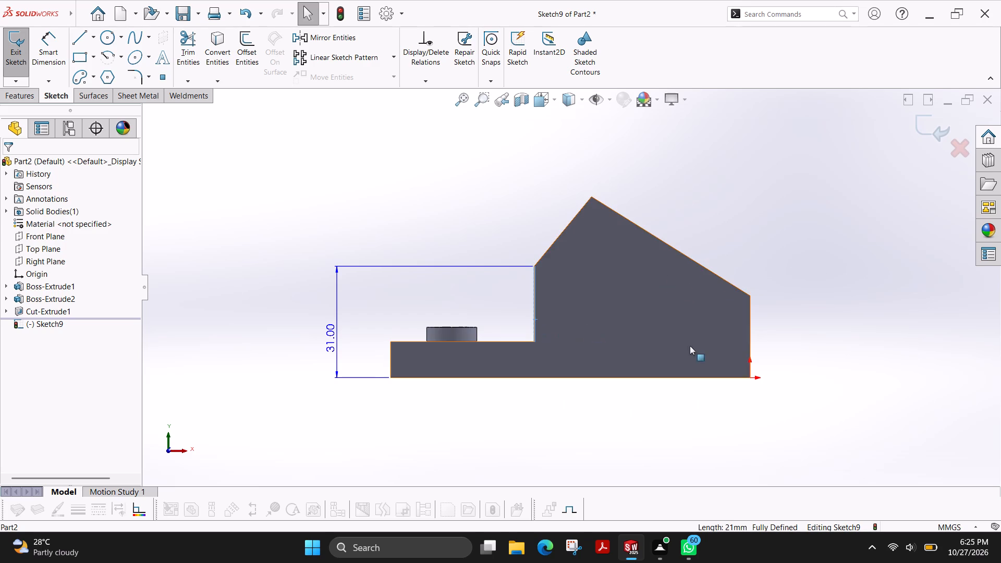
pyautogui.click(750, 334)
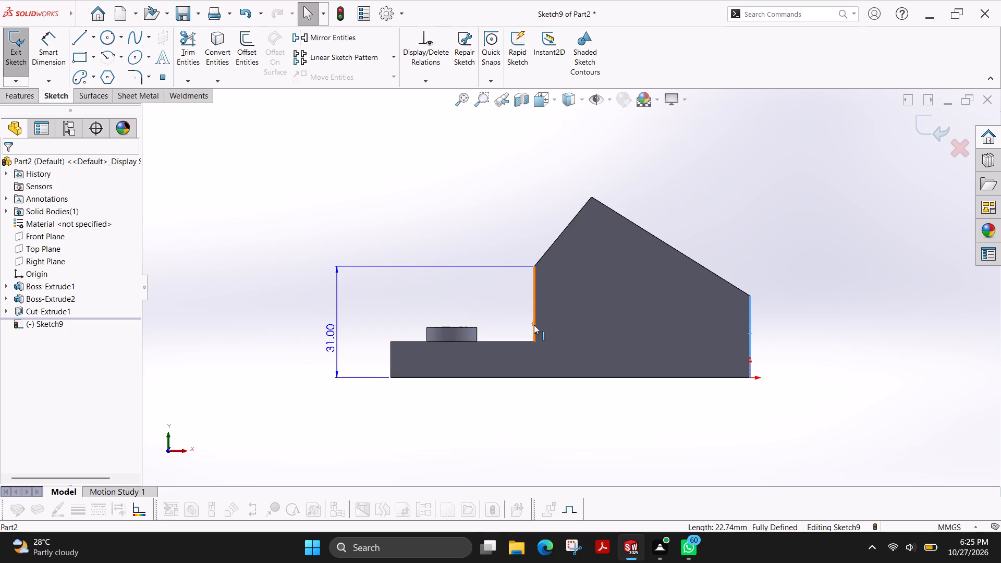
# Measure the horizontal distance between the raised part's two vertical edges without placing a dimension, and exit the side-face sketch.
pyautogui.click(64, 57)
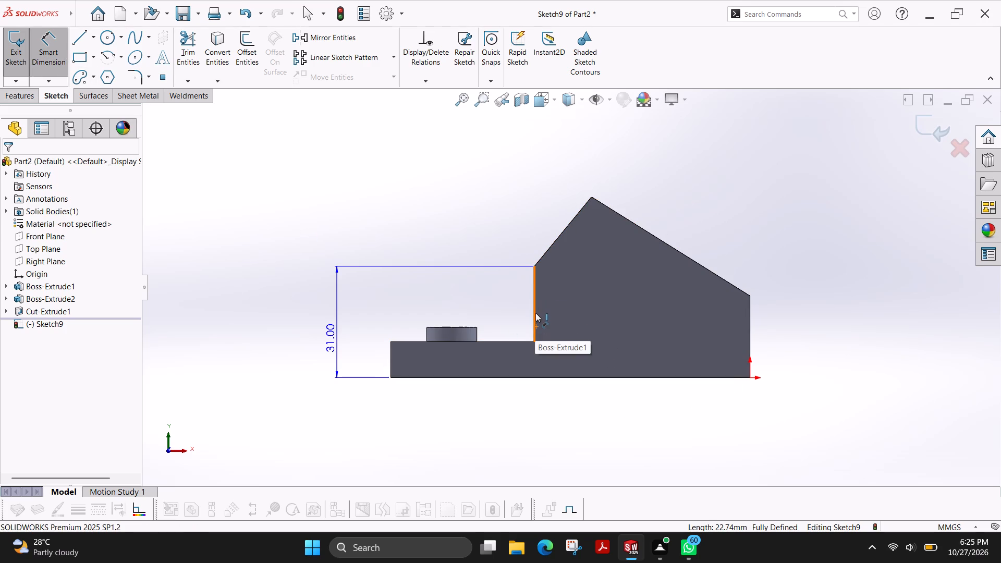
pyautogui.click(534, 313)
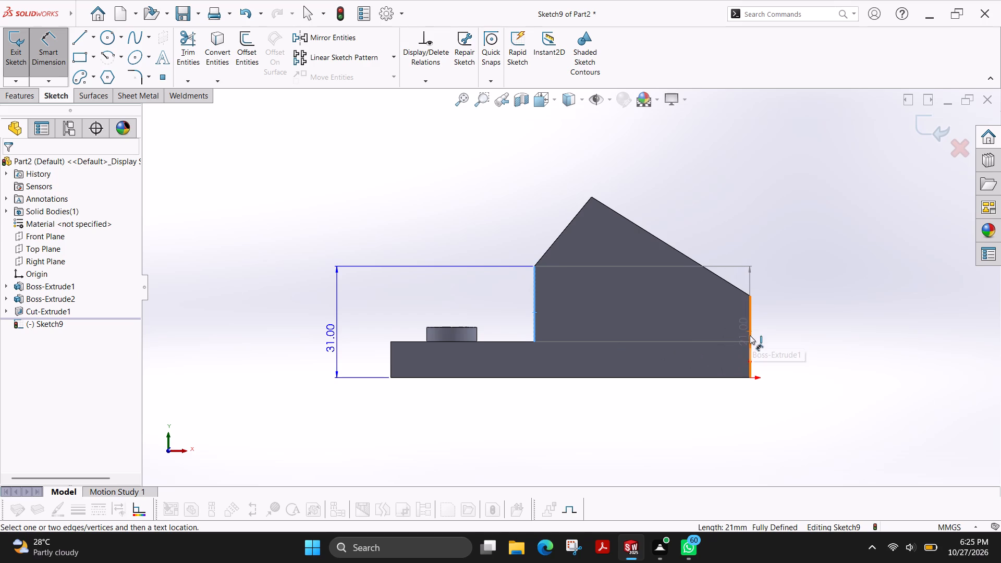
pyautogui.click(751, 353)
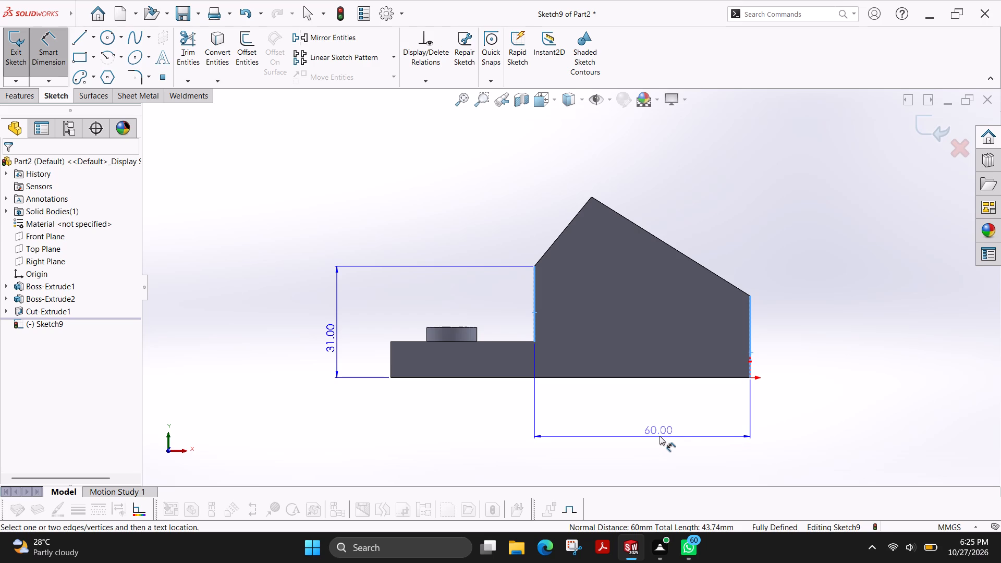
pyautogui.press('Escape')
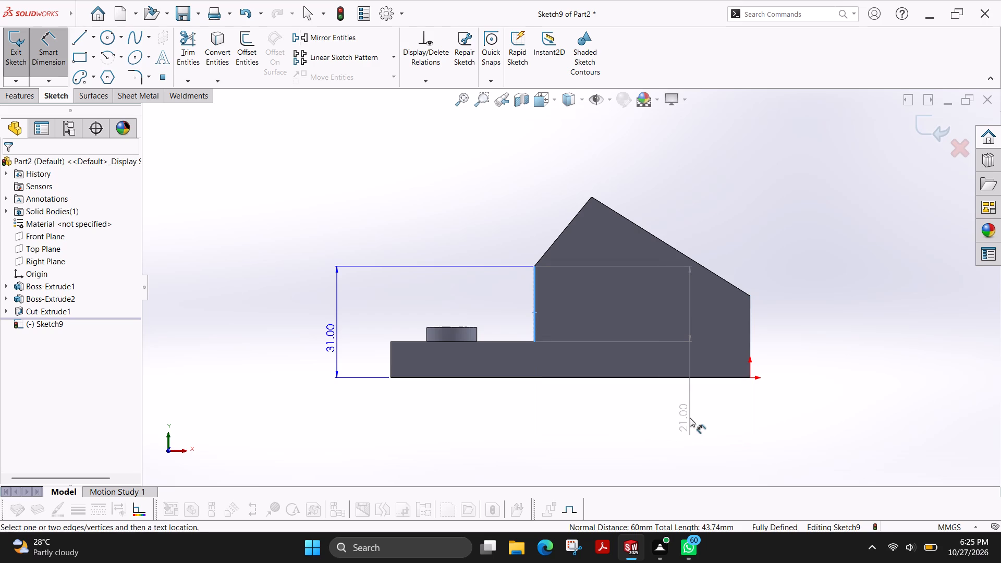
pyautogui.press('Escape')
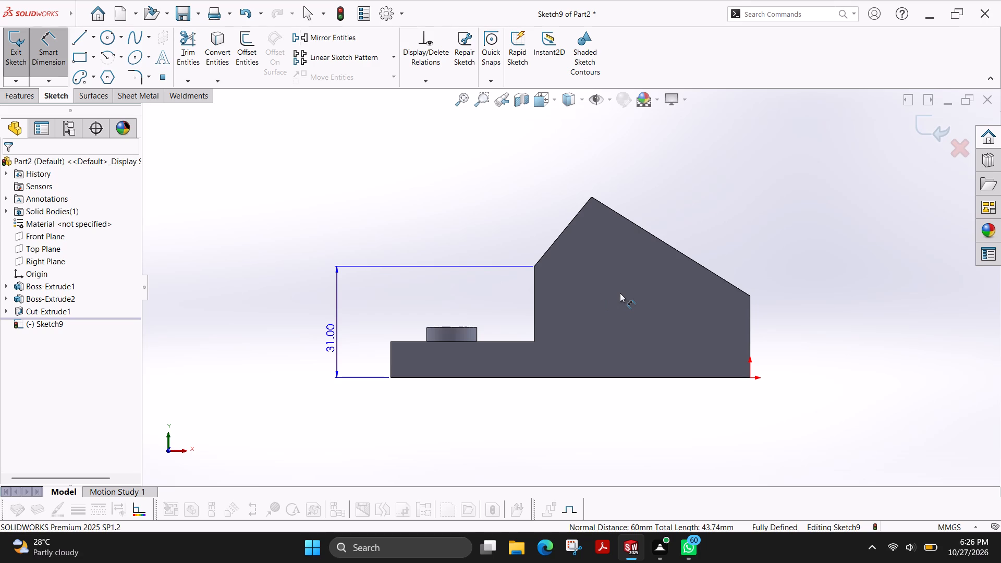
pyautogui.press('Escape')
pyautogui.press('Escape')
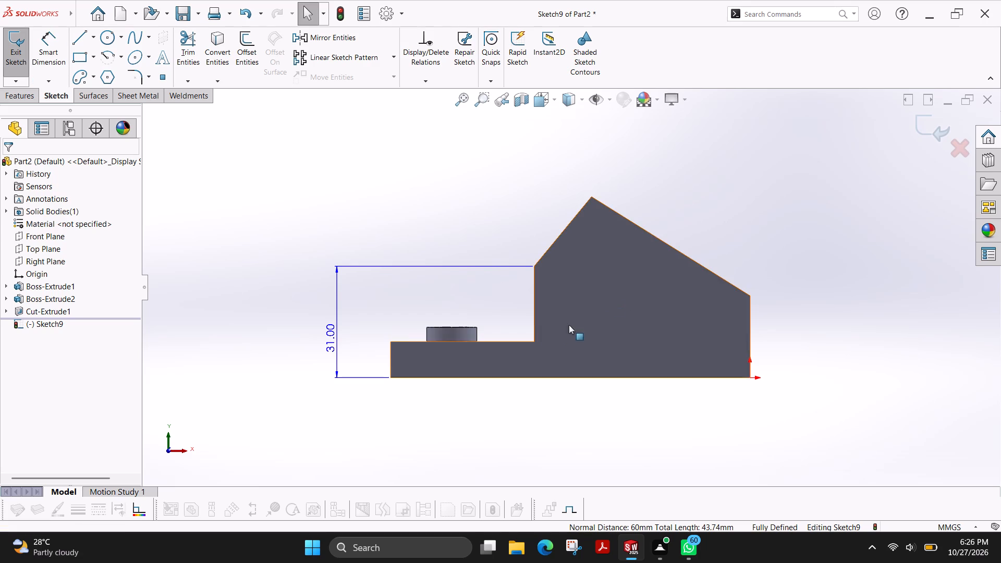
pyautogui.click(4, 60)
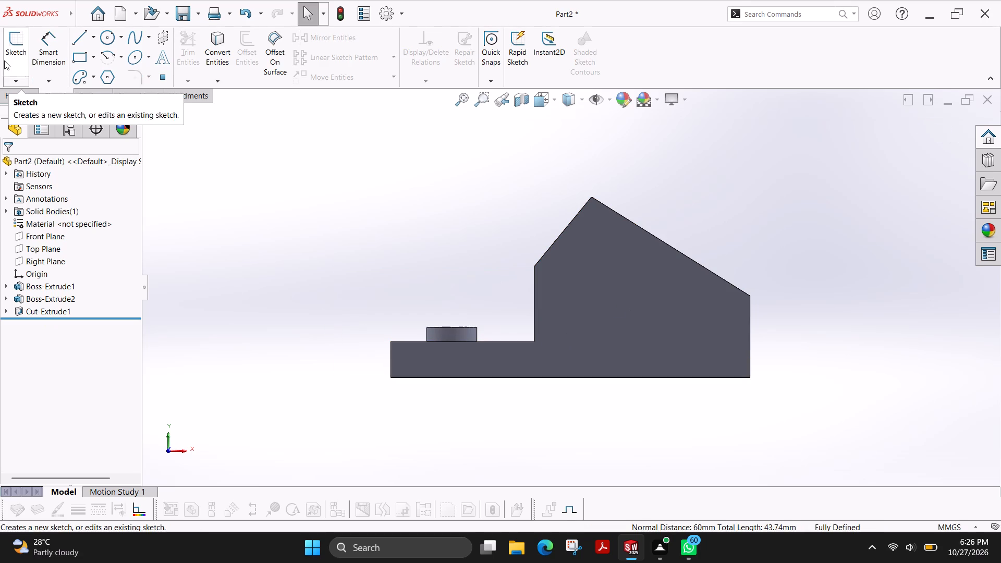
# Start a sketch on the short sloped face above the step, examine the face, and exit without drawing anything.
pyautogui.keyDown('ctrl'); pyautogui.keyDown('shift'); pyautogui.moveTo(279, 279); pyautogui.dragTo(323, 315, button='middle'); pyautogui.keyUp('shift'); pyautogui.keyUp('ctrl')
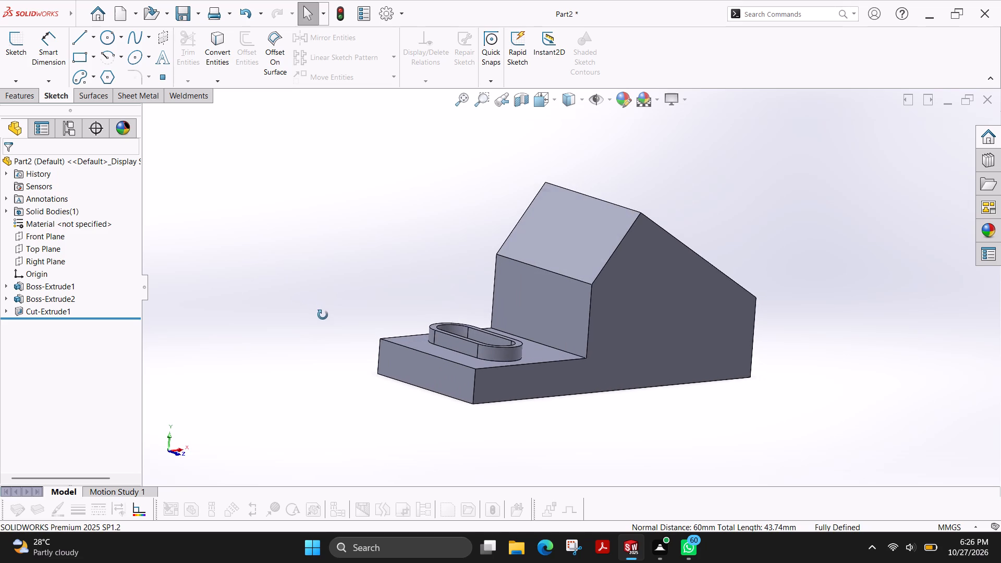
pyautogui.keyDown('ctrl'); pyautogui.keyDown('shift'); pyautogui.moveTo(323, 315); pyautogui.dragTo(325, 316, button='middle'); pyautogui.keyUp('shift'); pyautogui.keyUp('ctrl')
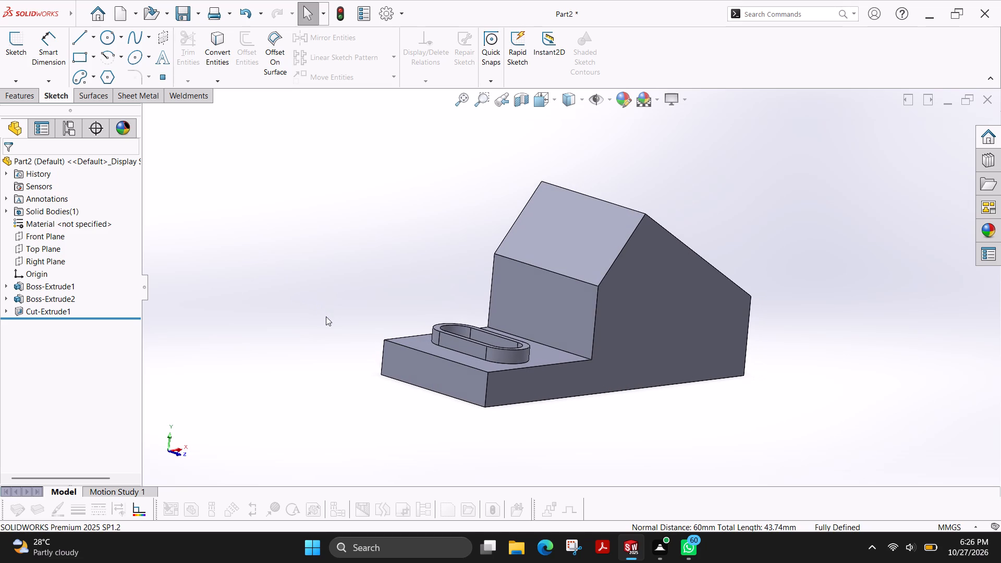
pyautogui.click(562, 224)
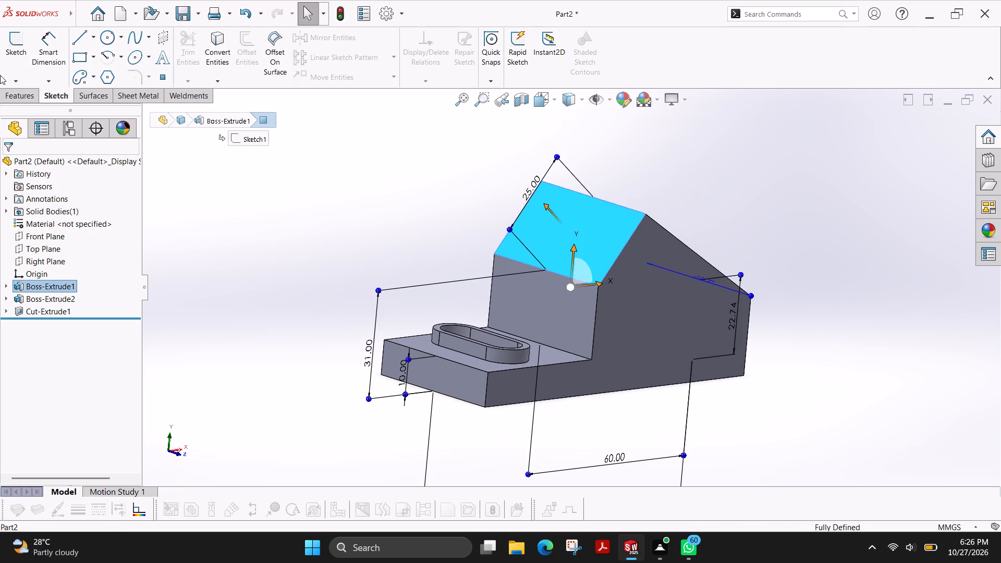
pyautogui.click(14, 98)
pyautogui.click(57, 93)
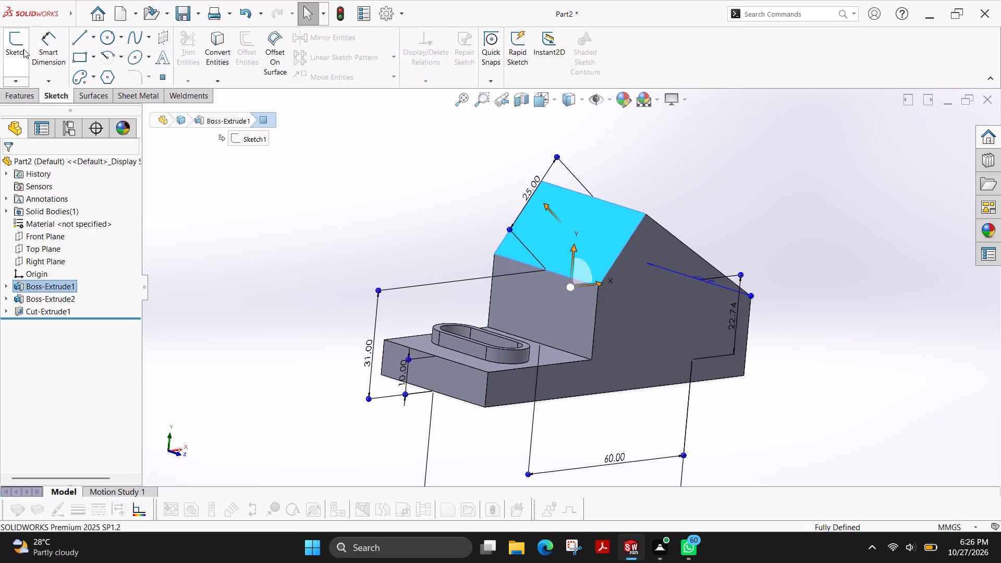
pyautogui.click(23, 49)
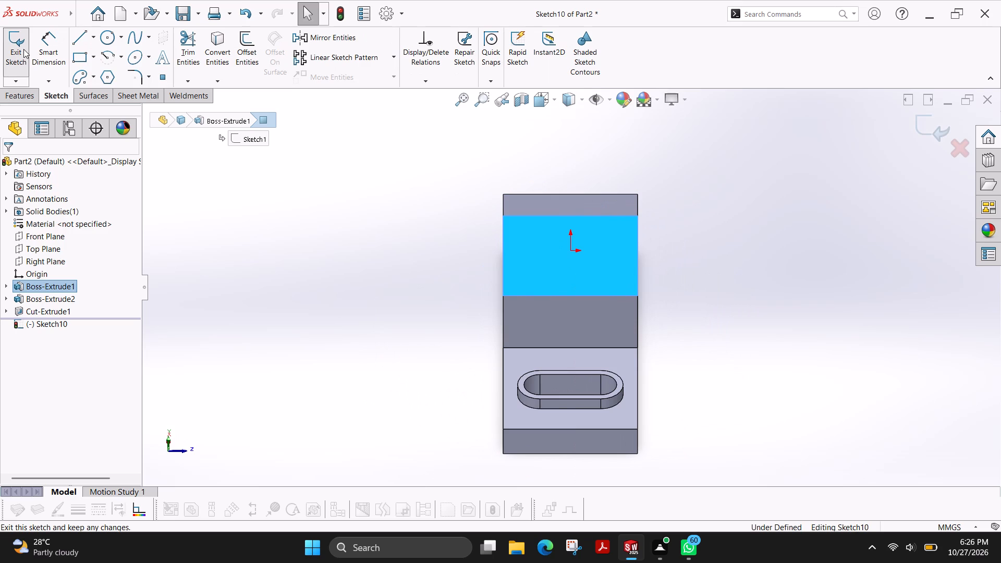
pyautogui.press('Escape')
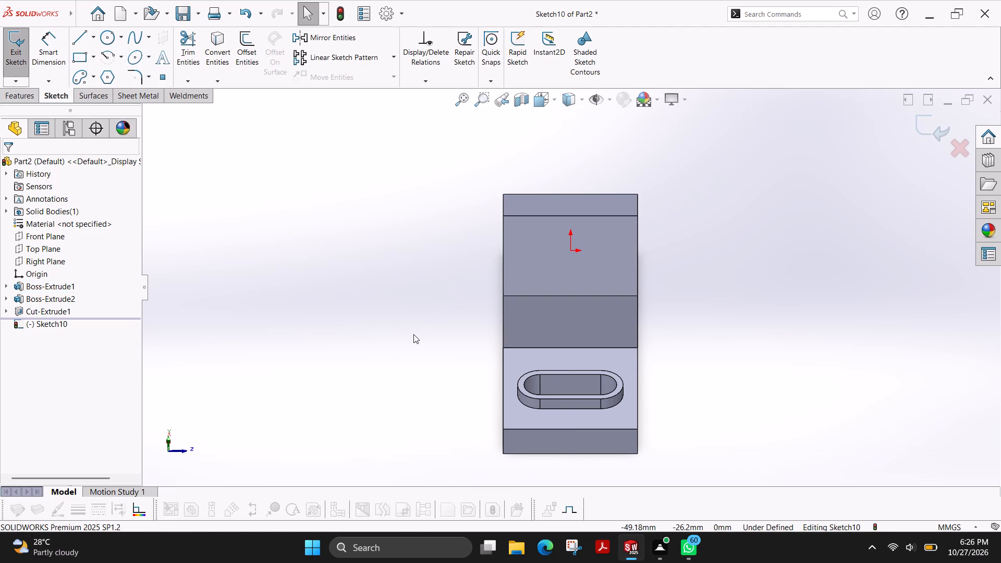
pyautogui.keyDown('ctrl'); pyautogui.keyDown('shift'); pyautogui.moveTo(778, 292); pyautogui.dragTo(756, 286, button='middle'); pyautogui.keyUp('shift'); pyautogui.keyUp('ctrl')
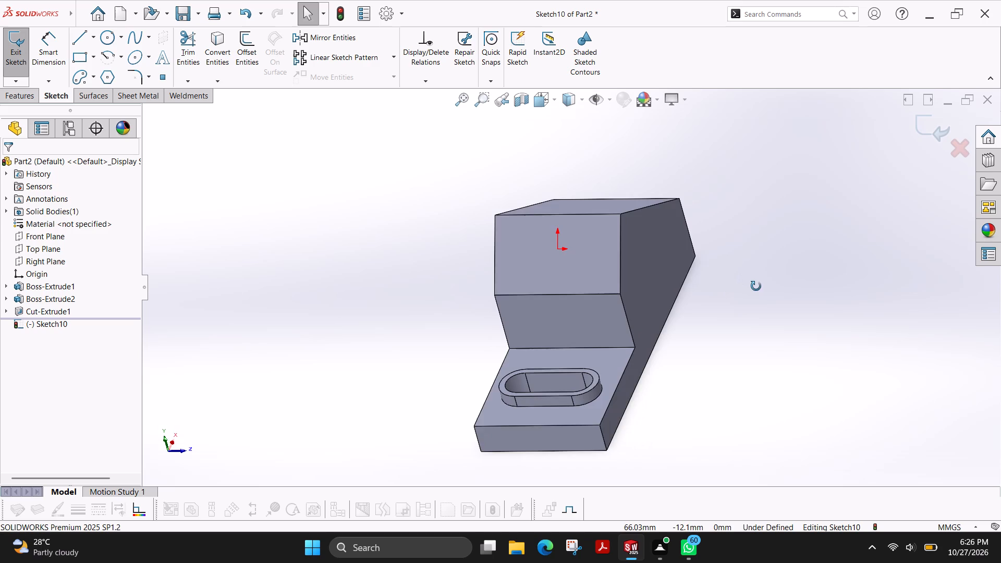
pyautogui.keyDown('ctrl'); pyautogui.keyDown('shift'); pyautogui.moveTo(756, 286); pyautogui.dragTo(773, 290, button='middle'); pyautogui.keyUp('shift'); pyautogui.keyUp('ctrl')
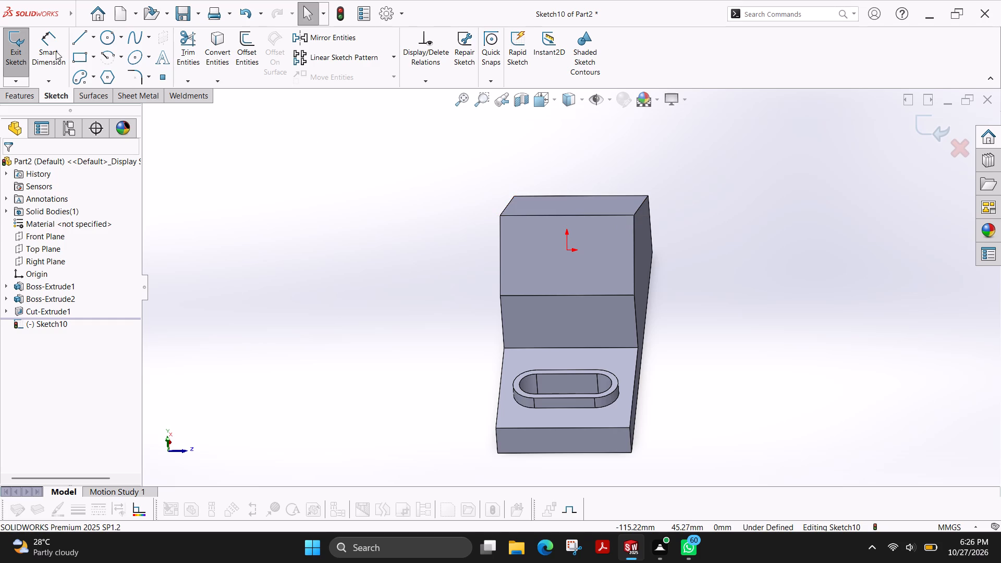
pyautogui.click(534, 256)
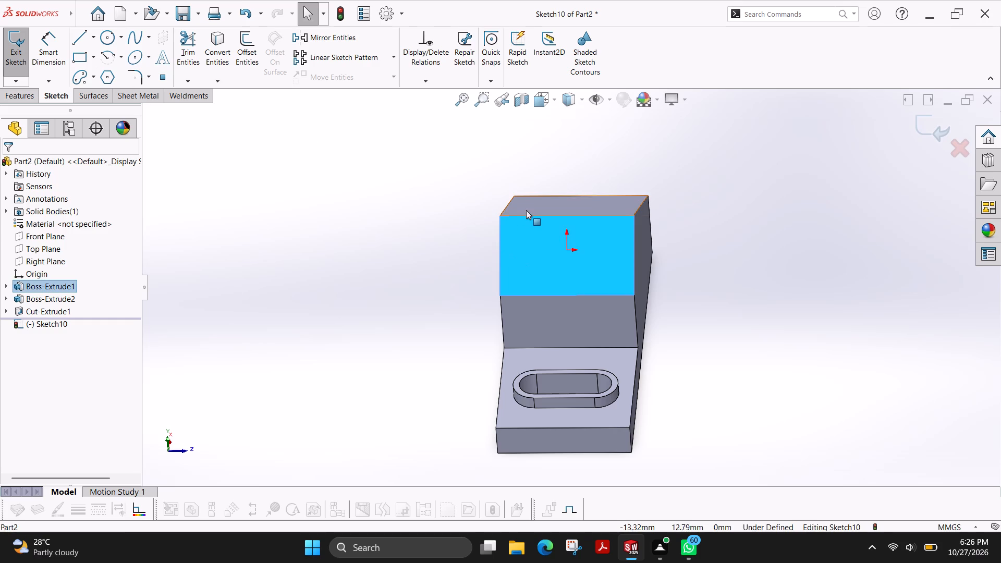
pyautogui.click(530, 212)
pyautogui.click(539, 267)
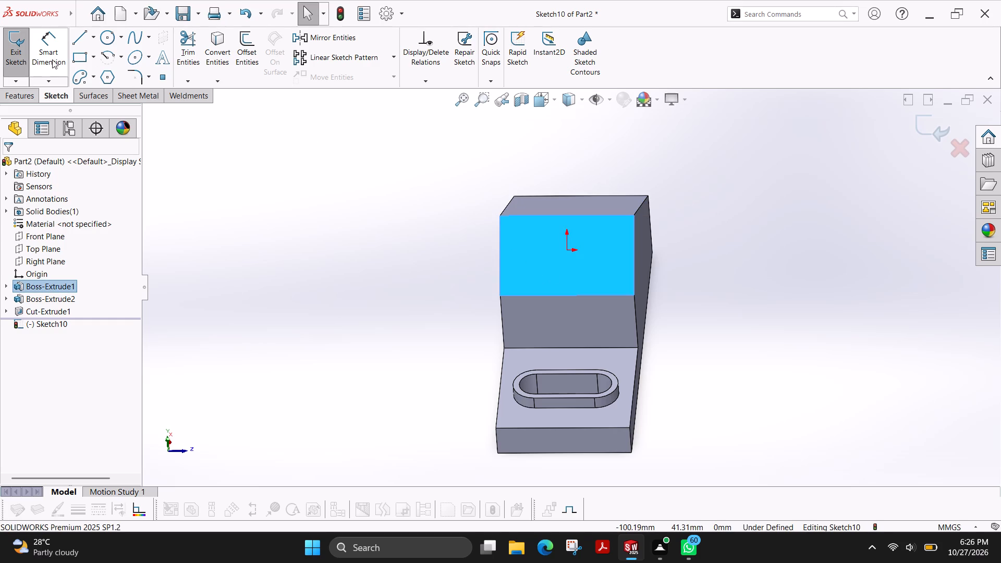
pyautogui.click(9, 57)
# Start a new sketch on the short sloped face above the step.
pyautogui.click(540, 258)
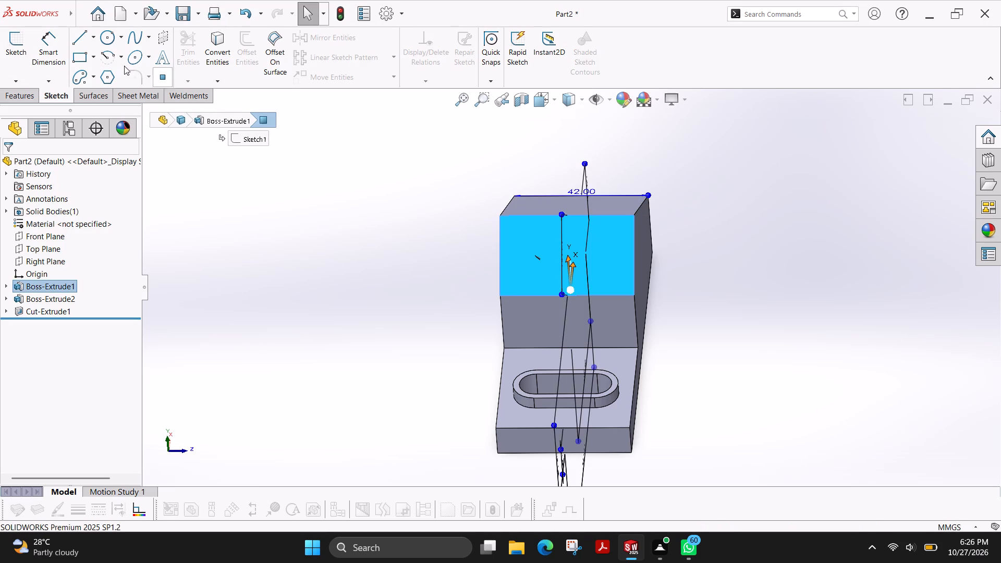
pyautogui.click(23, 57)
pyautogui.press('Escape')
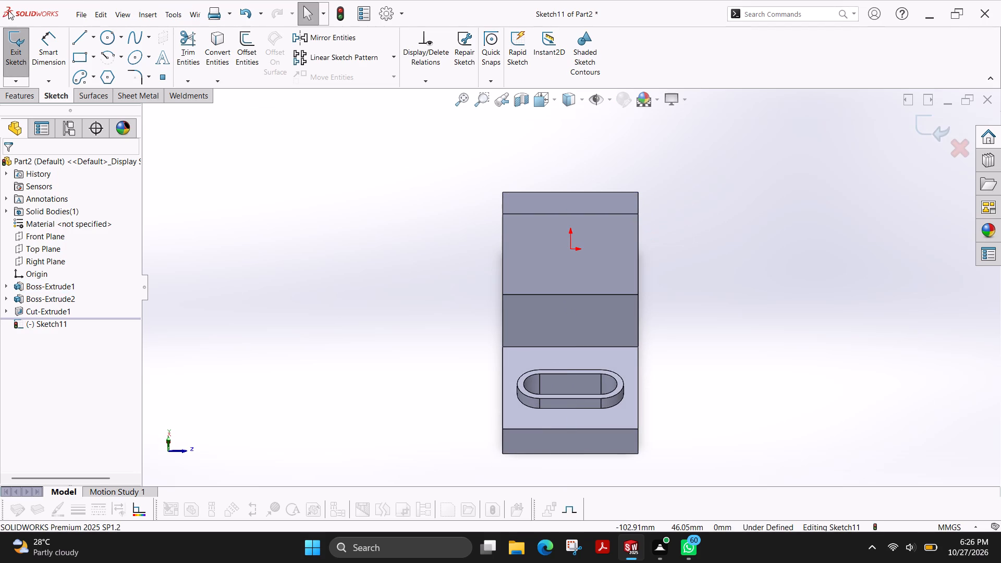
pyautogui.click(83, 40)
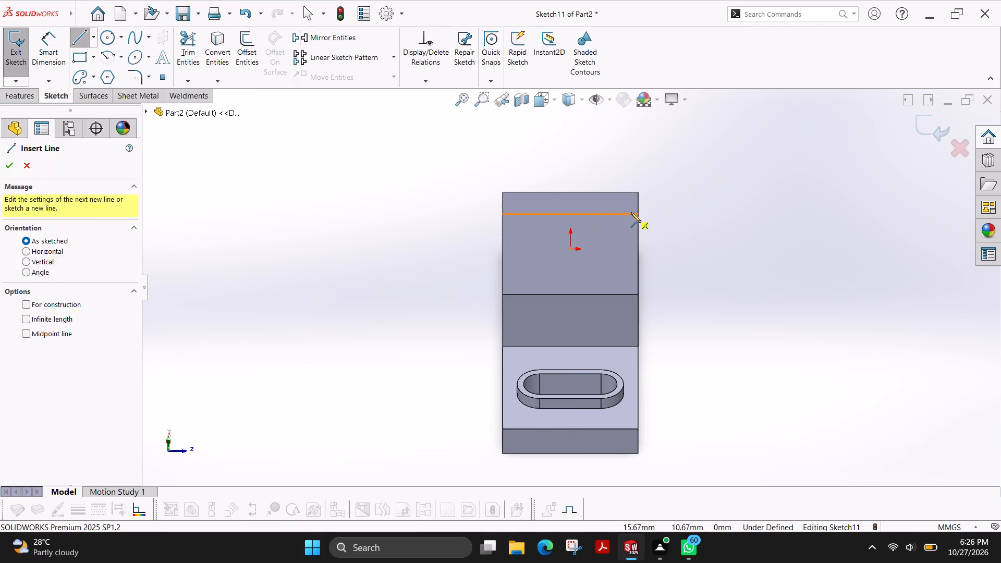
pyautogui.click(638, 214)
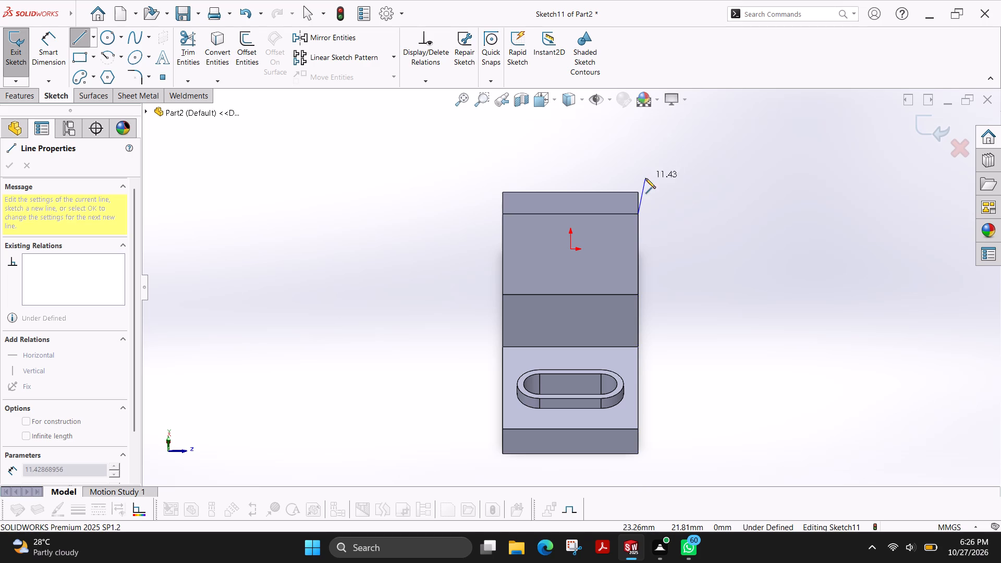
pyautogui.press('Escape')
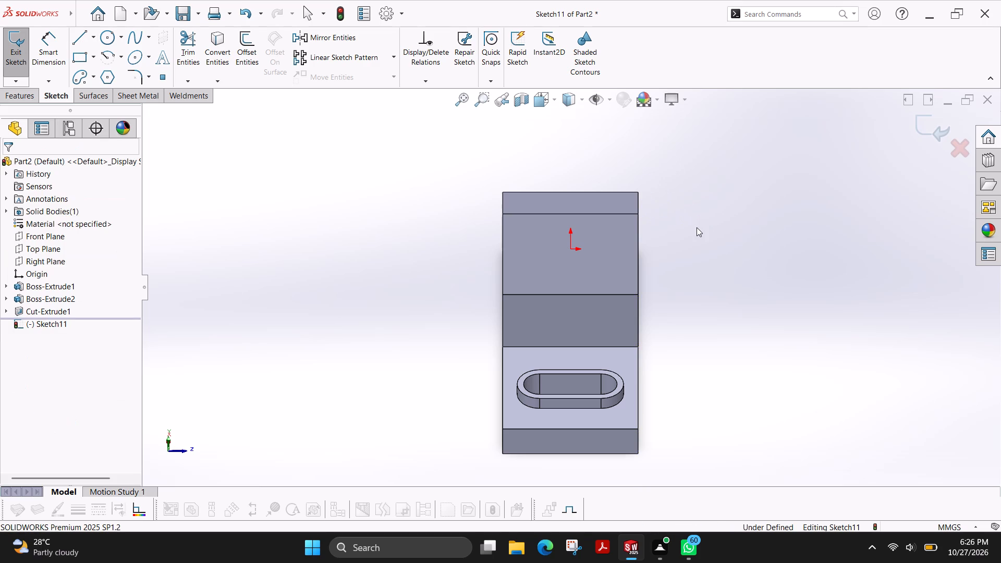
# Examine the body's front, top, sides and underside with the empty sketch still open.
pyautogui.keyDown('ctrl'); pyautogui.keyDown('shift'); pyautogui.moveTo(647, 255); pyautogui.dragTo(637, 256, button='middle'); pyautogui.keyUp('shift'); pyautogui.keyUp('ctrl')
pyautogui.keyDown('ctrl'); pyautogui.keyDown('shift'); pyautogui.moveTo(692, 227); pyautogui.dragTo(664, 227, button='middle'); pyautogui.keyUp('shift'); pyautogui.keyUp('ctrl')
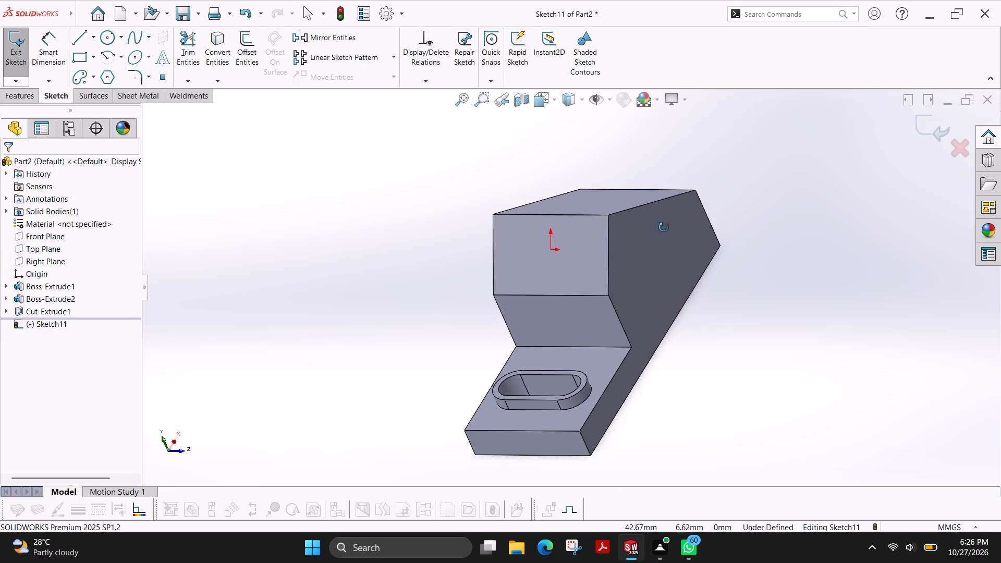
pyautogui.keyDown('ctrl'); pyautogui.keyDown('shift'); pyautogui.moveTo(664, 227); pyautogui.dragTo(552, 222, button='middle'); pyautogui.keyUp('shift'); pyautogui.keyUp('ctrl')
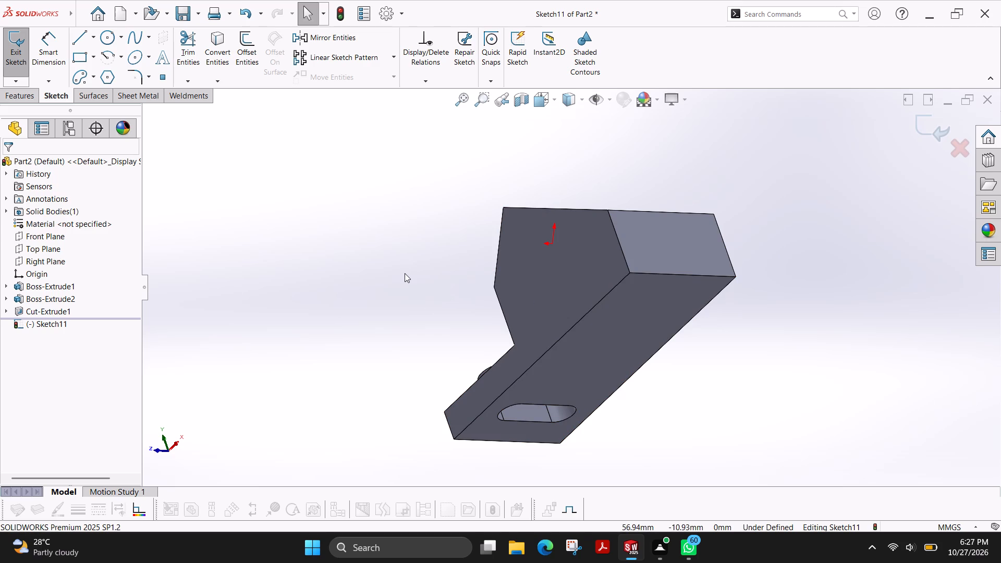
pyautogui.keyDown('ctrl'); pyautogui.keyDown('shift'); pyautogui.moveTo(409, 274); pyautogui.dragTo(693, 412, button='middle'); pyautogui.keyUp('shift'); pyautogui.keyUp('ctrl')
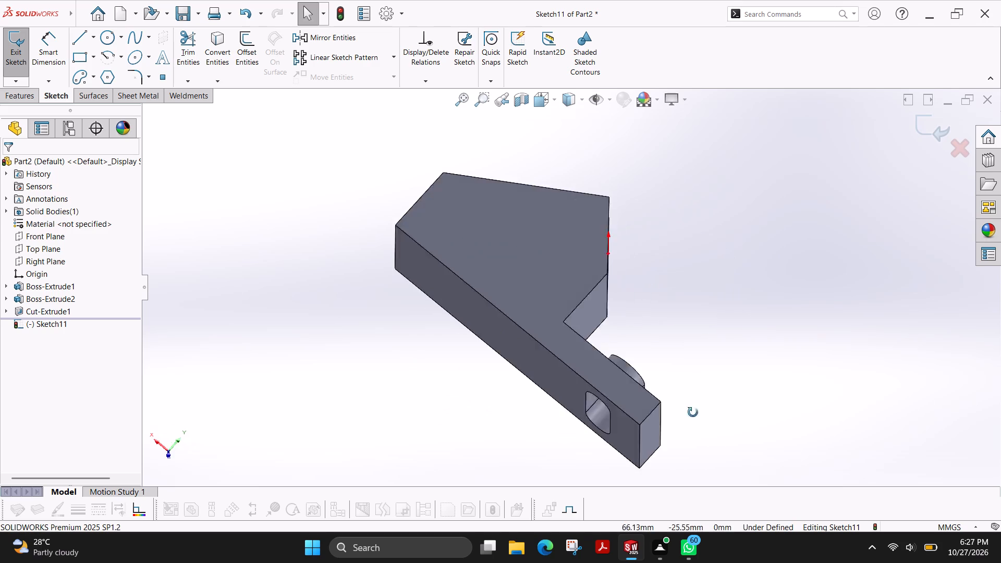
pyautogui.keyDown('ctrl'); pyautogui.keyDown('shift'); pyautogui.moveTo(693, 412); pyautogui.dragTo(695, 412, button='middle'); pyautogui.keyUp('shift'); pyautogui.keyUp('ctrl')
pyautogui.keyDown('ctrl'); pyautogui.keyDown('shift'); pyautogui.moveTo(655, 310); pyautogui.dragTo(517, 421, button='middle'); pyautogui.keyUp('shift'); pyautogui.keyUp('ctrl')
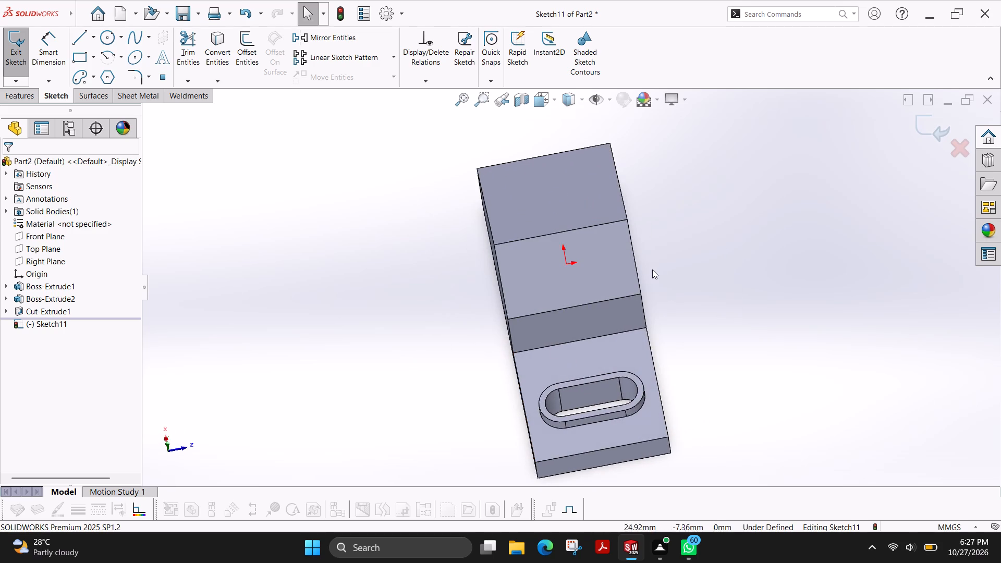
pyautogui.keyDown('ctrl'); pyautogui.keyDown('shift'); pyautogui.moveTo(657, 273); pyautogui.dragTo(663, 361, button='middle'); pyautogui.keyUp('shift'); pyautogui.keyUp('ctrl')
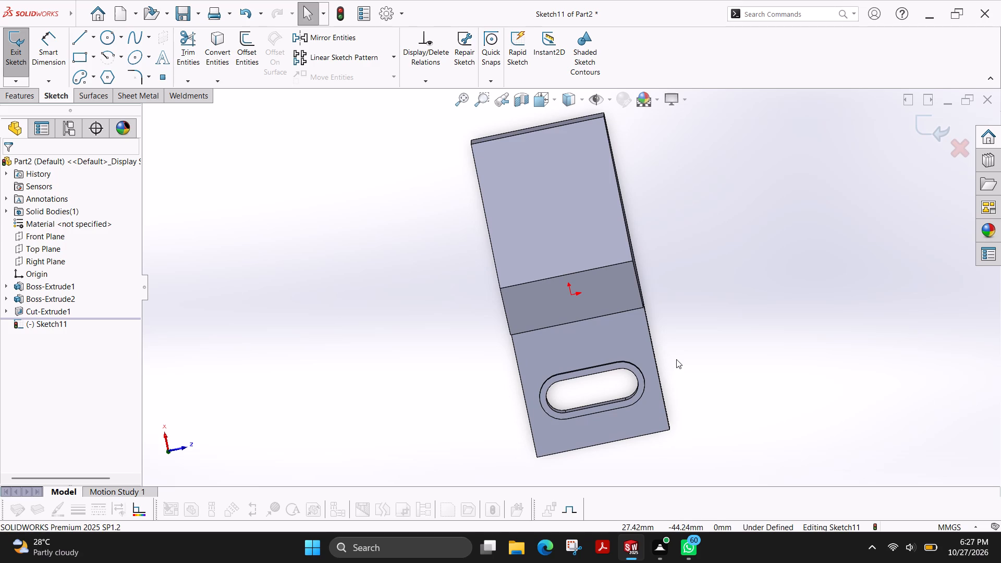
pyautogui.moveTo(679, 354); pyautogui.dragTo(676, 340, button='middle')
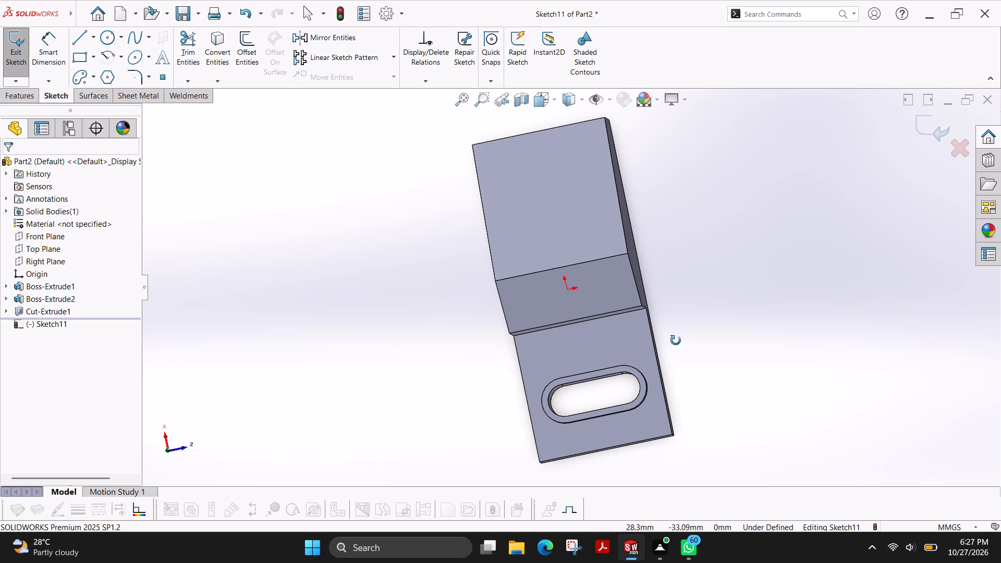
pyautogui.moveTo(676, 340); pyautogui.dragTo(679, 339, button='middle')
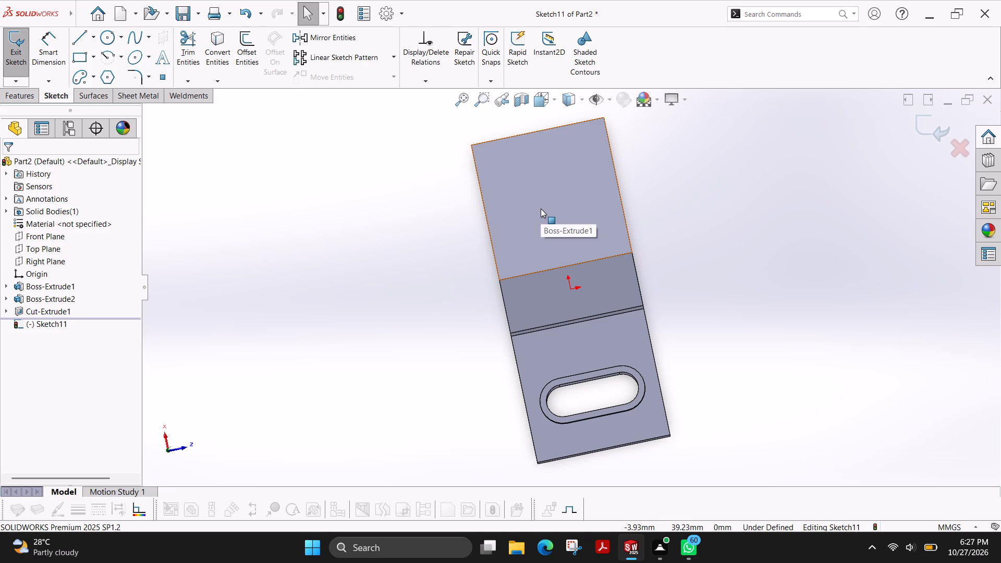
pyautogui.moveTo(401, 382); pyautogui.dragTo(399, 202, button='middle')
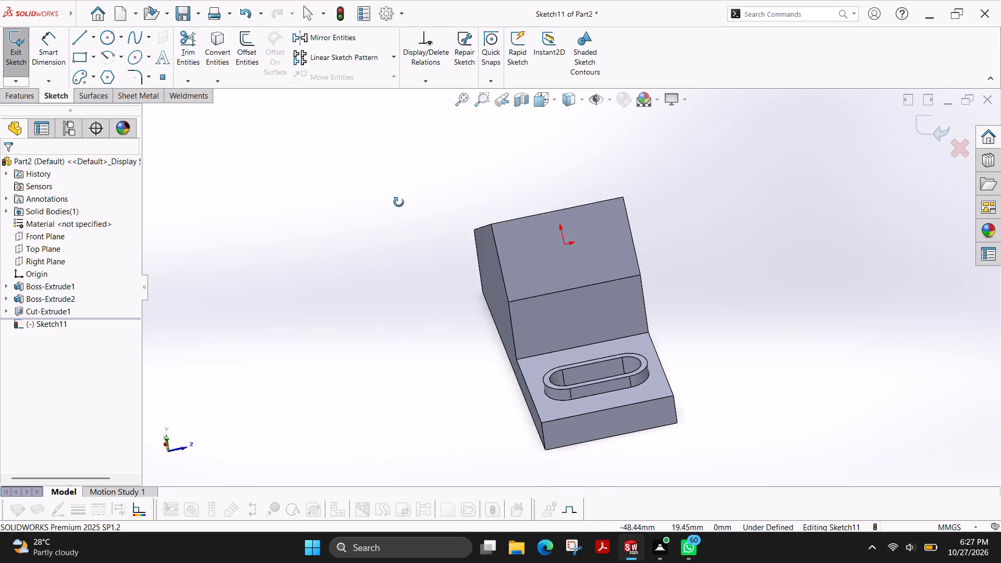
pyautogui.moveTo(399, 202); pyautogui.dragTo(399, 201, button='middle')
pyautogui.moveTo(739, 357); pyautogui.dragTo(617, 382, button='middle')
pyautogui.moveTo(786, 285); pyautogui.dragTo(811, 375, button='middle')
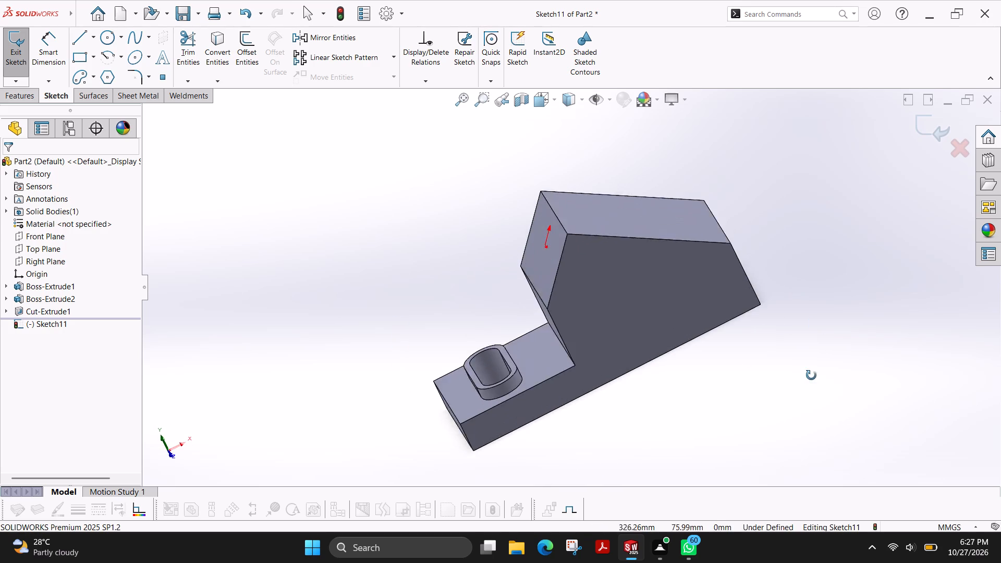
pyautogui.moveTo(811, 375); pyautogui.dragTo(816, 390, button='middle')
pyautogui.scroll(1, 816, 390)
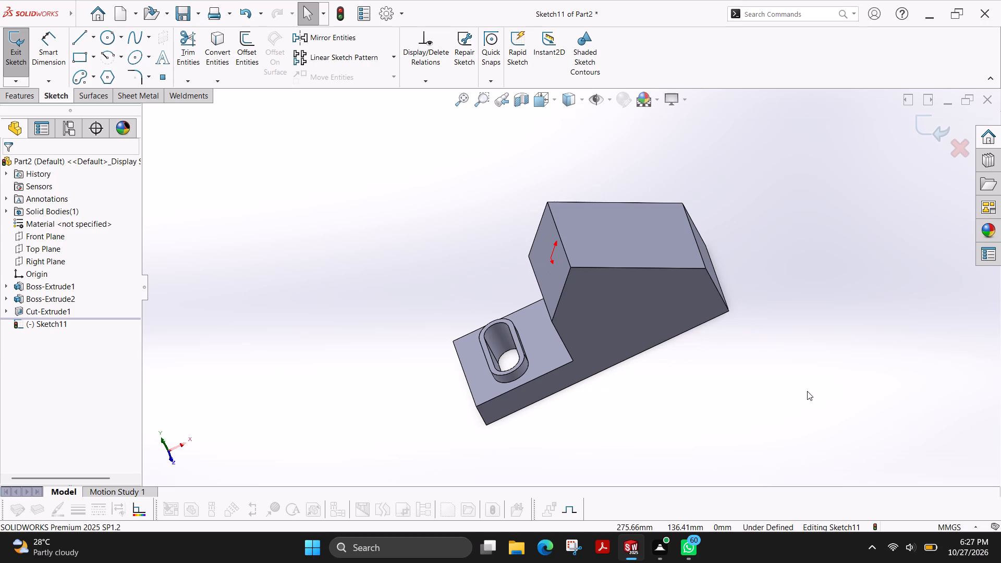
pyautogui.moveTo(419, 361); pyautogui.dragTo(410, 300, button='middle')
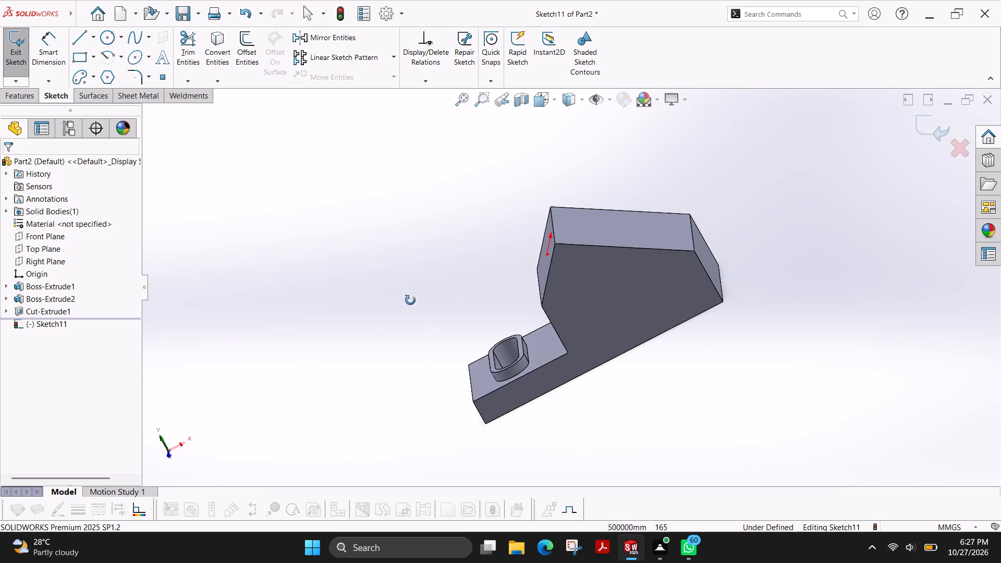
pyautogui.moveTo(410, 300); pyautogui.dragTo(398, 237, button='middle')
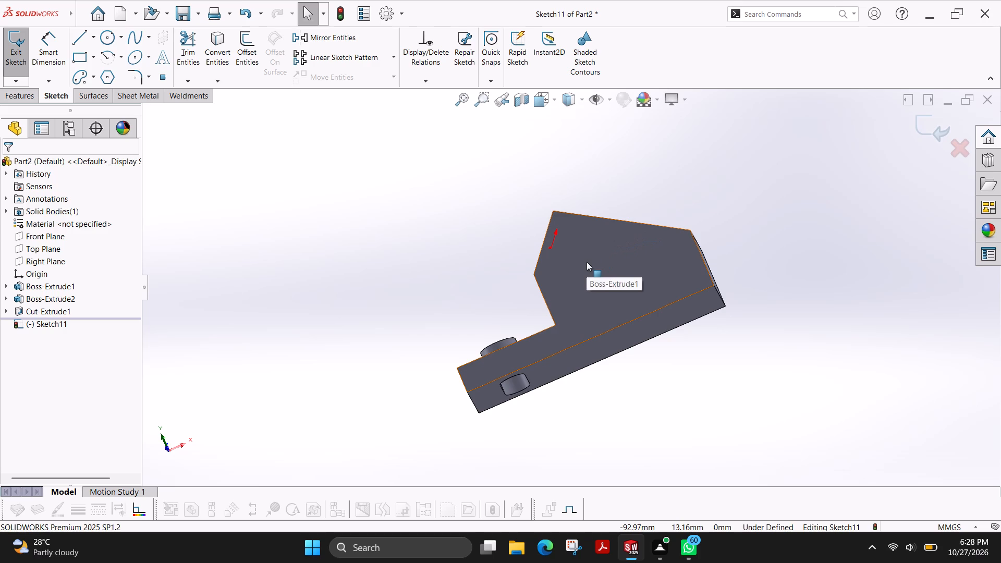
pyautogui.moveTo(414, 259); pyautogui.dragTo(492, 285, button='middle')
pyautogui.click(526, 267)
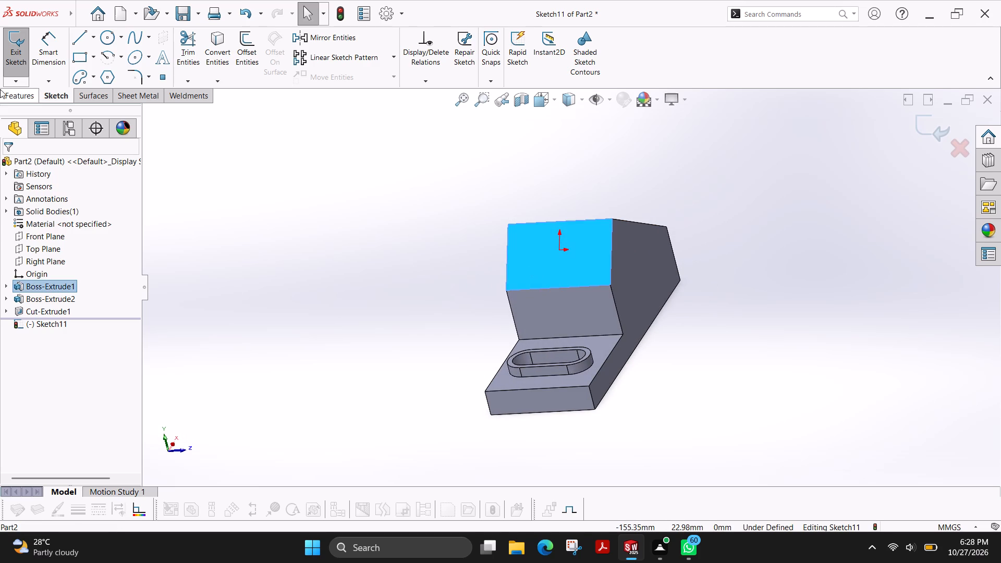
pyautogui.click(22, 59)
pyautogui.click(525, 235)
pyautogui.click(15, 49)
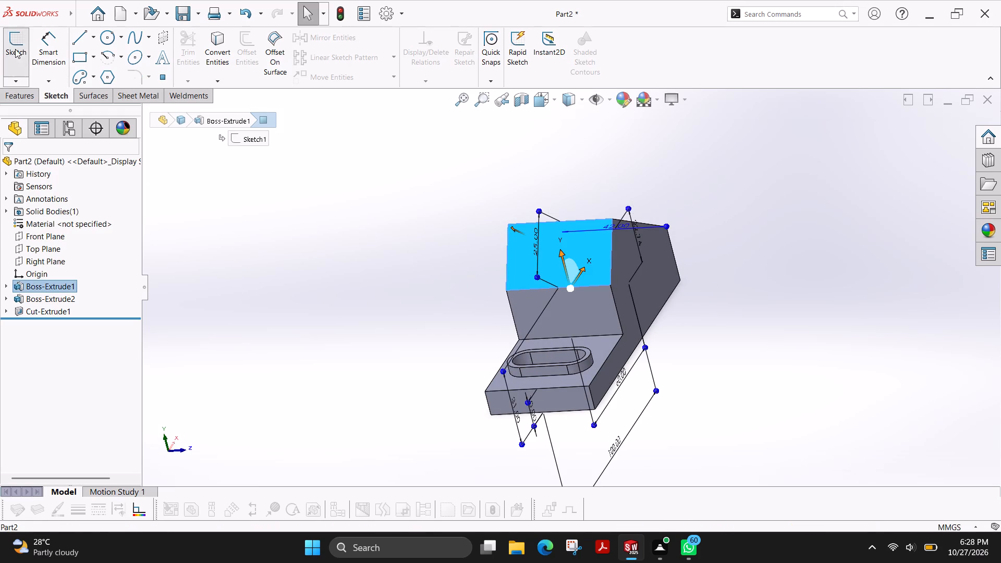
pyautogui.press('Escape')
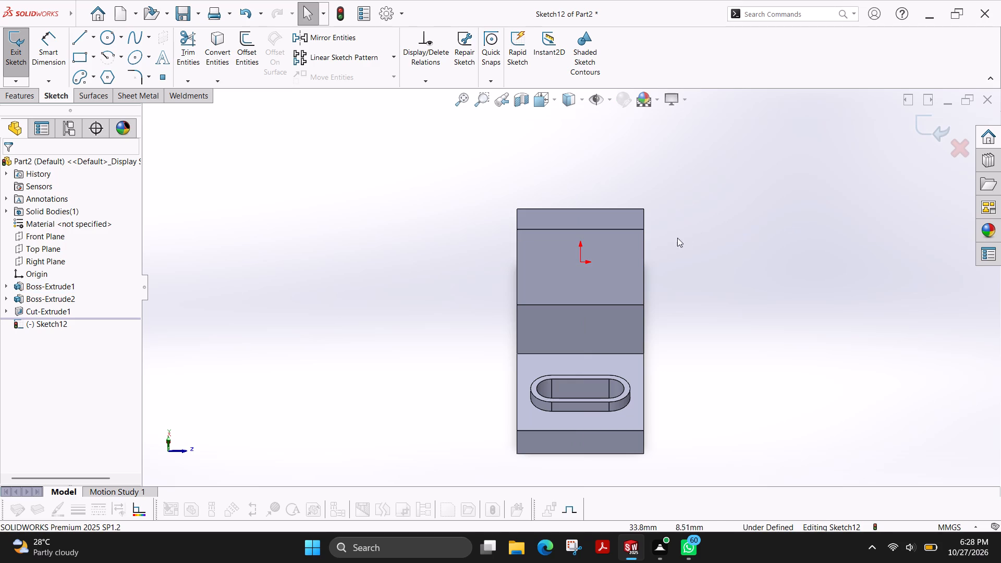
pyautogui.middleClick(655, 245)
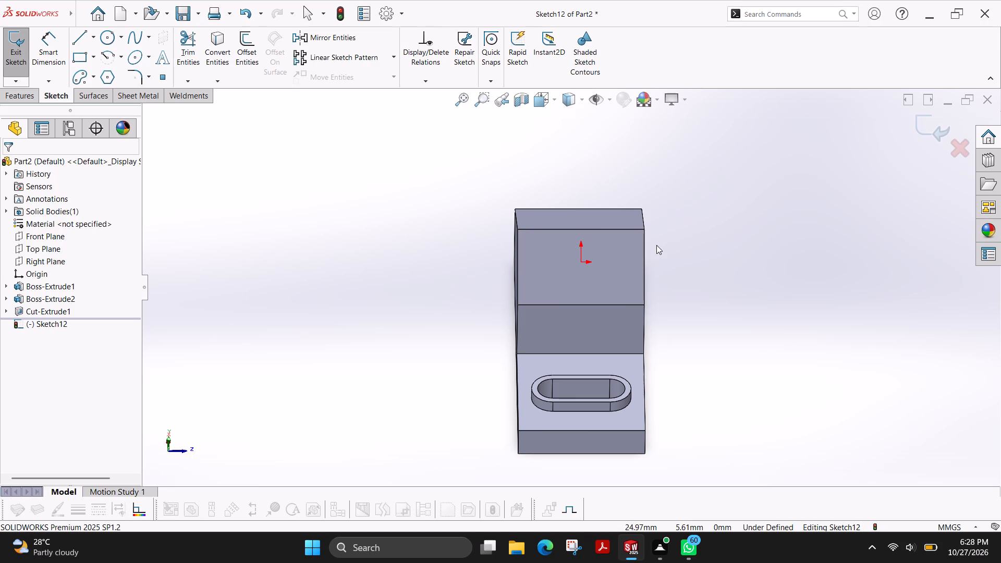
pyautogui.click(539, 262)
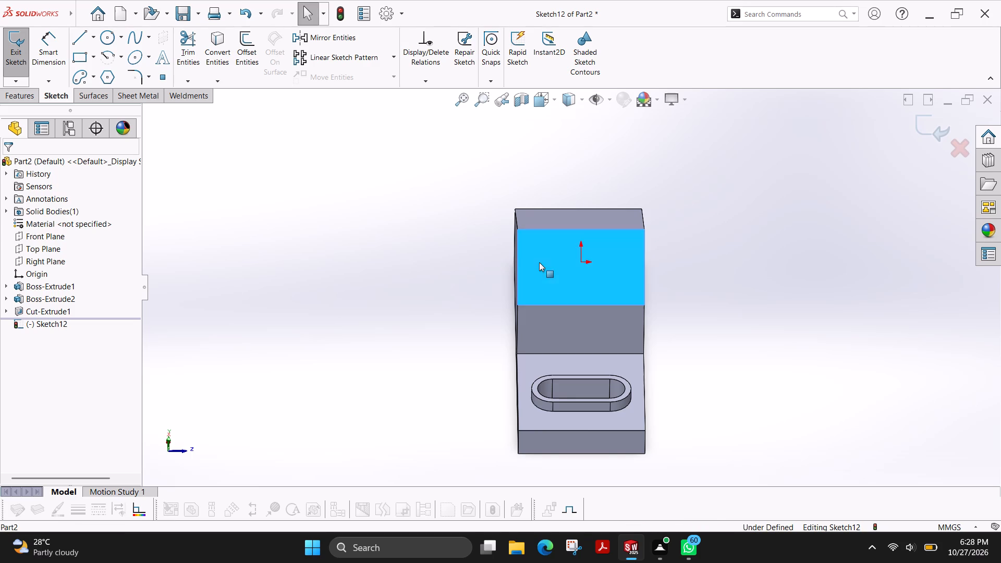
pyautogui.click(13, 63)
# Sketch an open dovetail on the raised part's vertical front face: base about 25 mm, sides about 6 mm at 45° meeting the top edge.
pyautogui.click(581, 275)
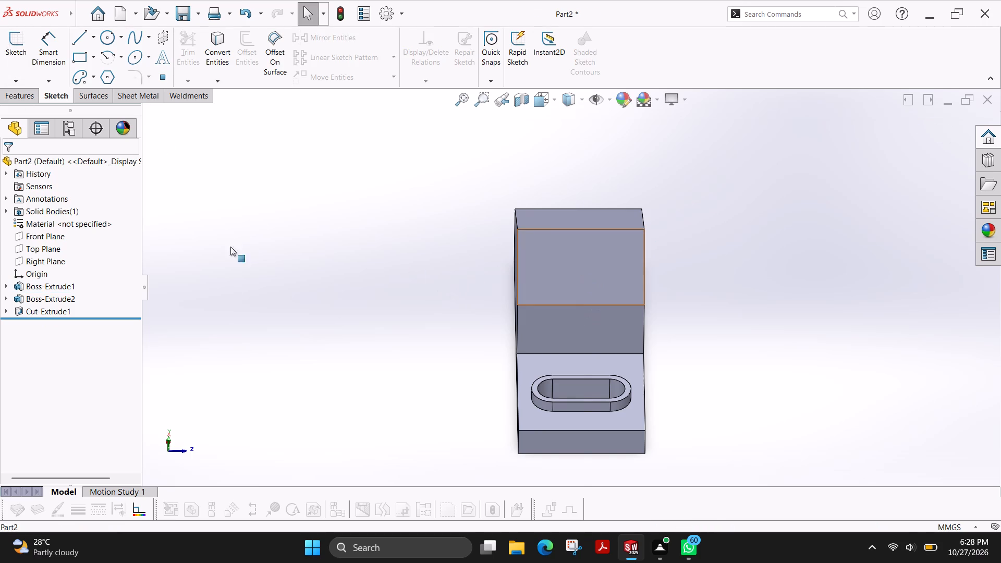
pyautogui.click(11, 56)
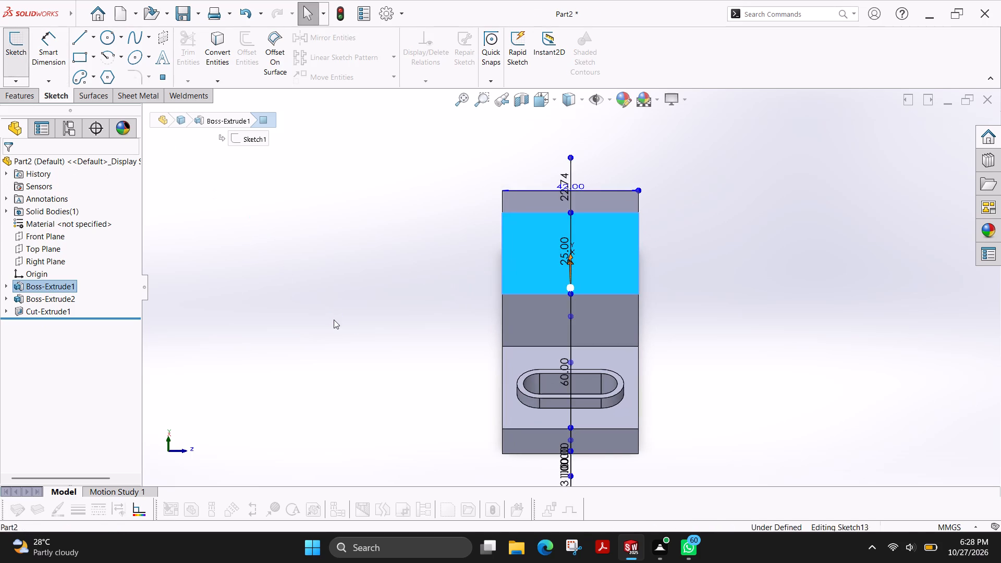
pyautogui.press('Escape')
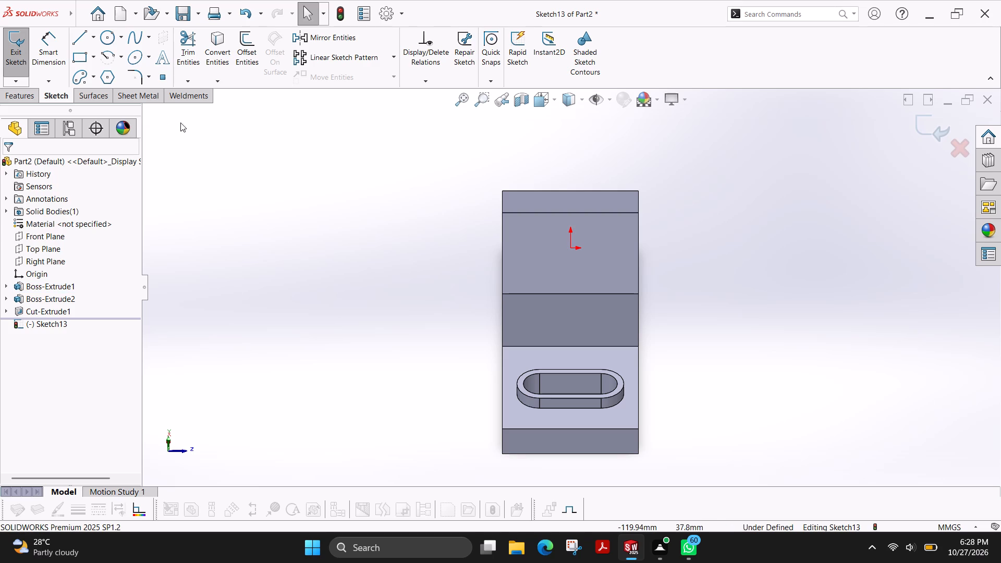
pyautogui.click(79, 41)
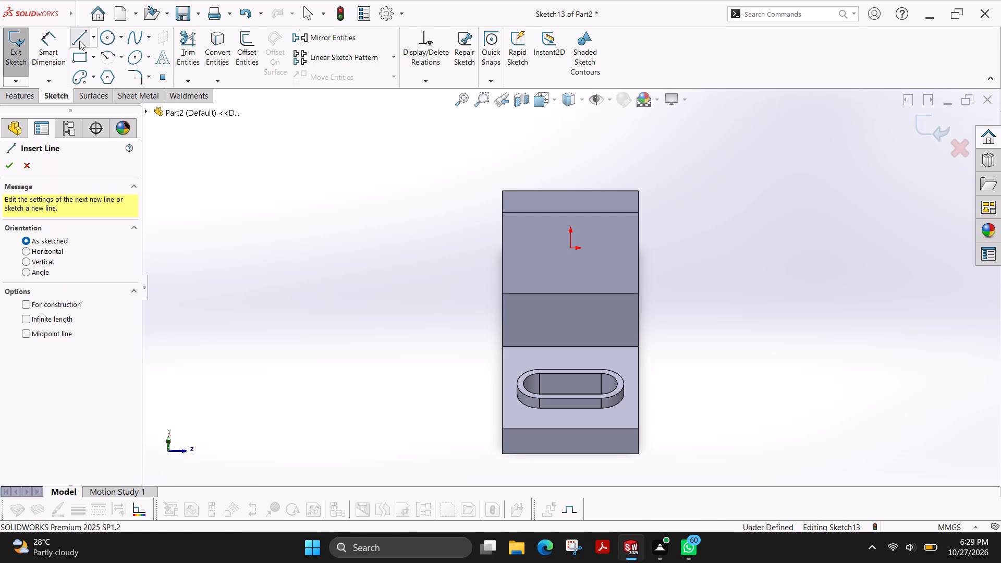
pyautogui.click(541, 214)
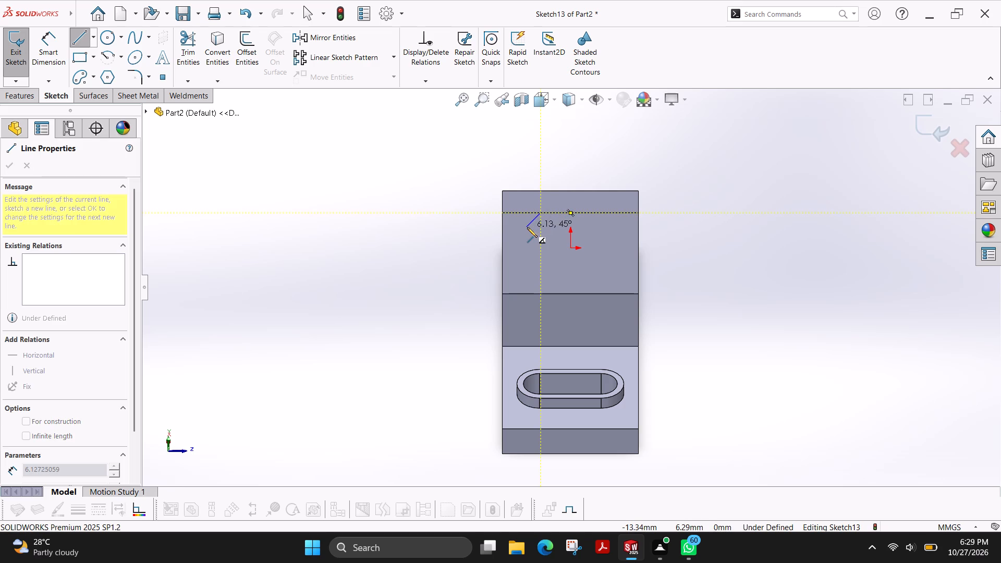
pyautogui.click(527, 227)
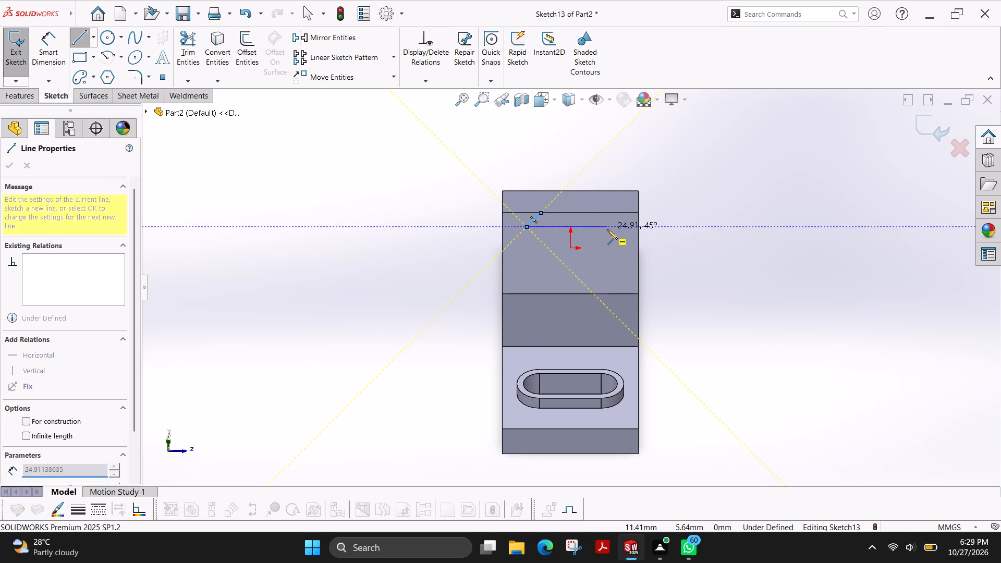
pyautogui.click(607, 229)
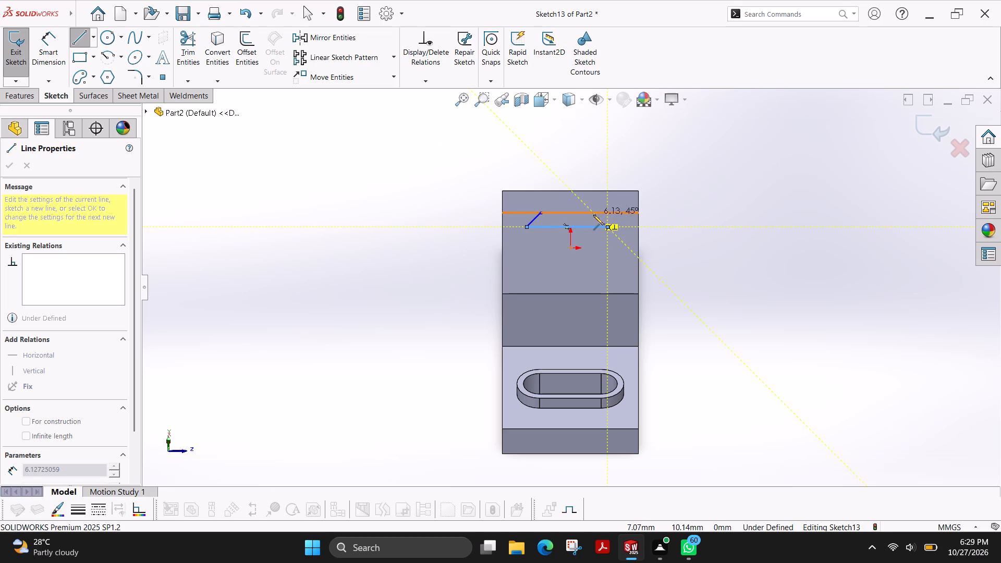
pyautogui.click(593, 213)
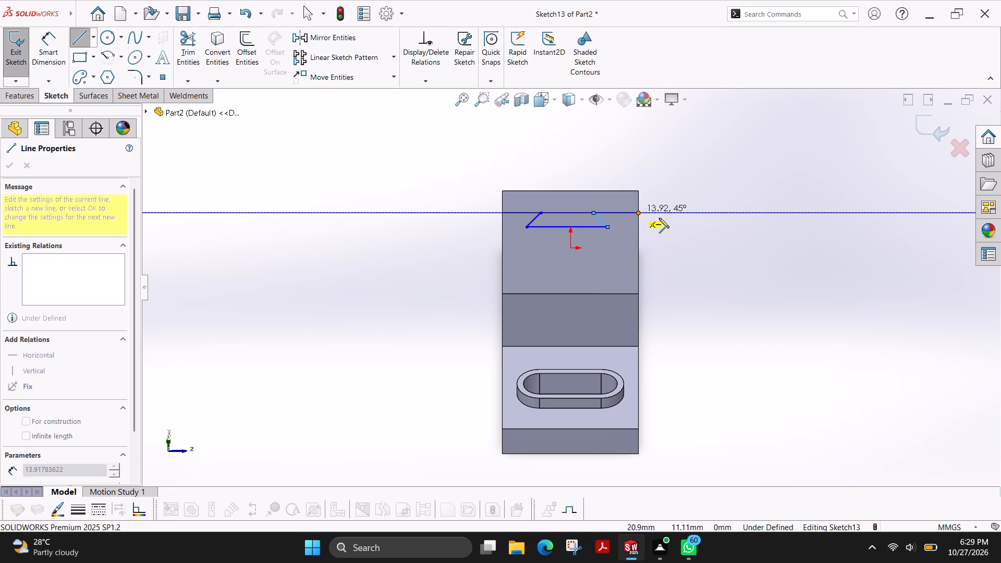
pyautogui.press('Escape')
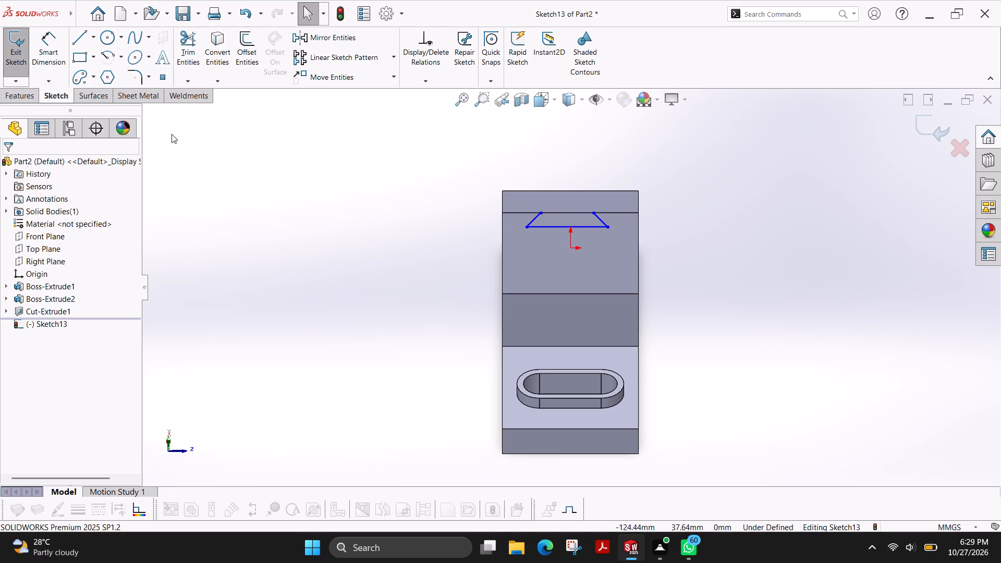
# Dimension the dovetail profile's horizontal base line to 23 mm.
pyautogui.click(55, 51)
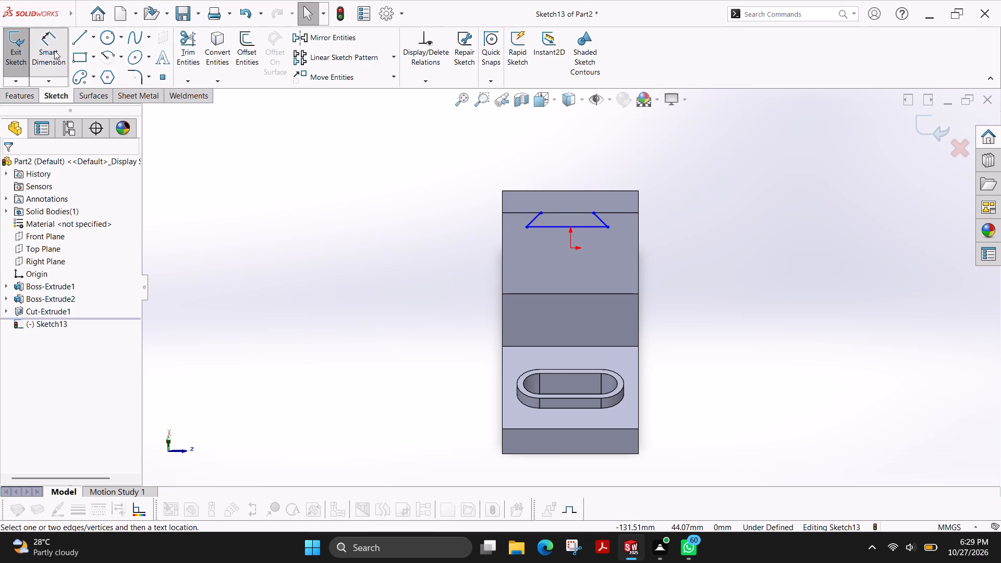
pyautogui.click(553, 228)
pyautogui.click(557, 272)
pyautogui.write('23')
pyautogui.press('Return')
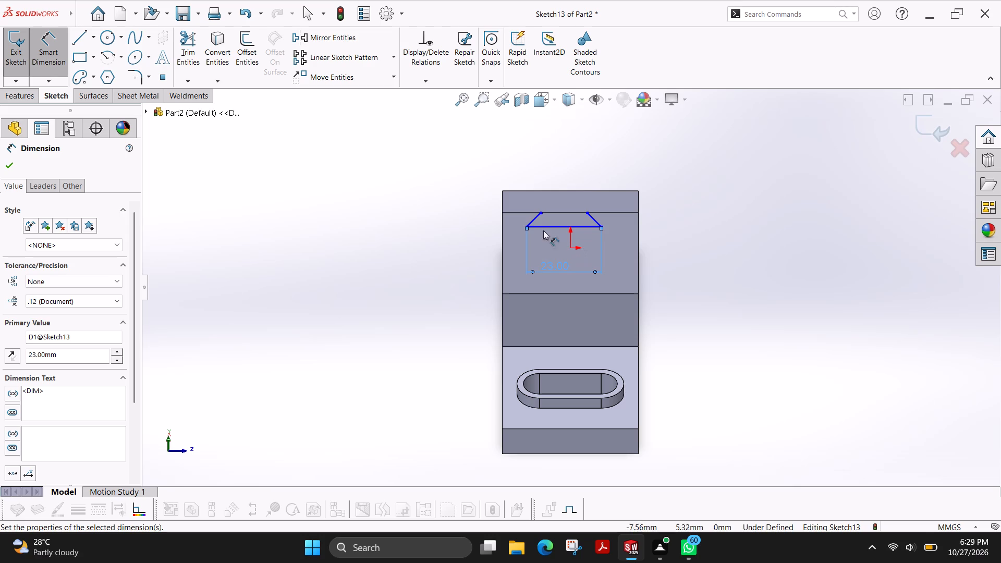
# Set the horizontal distance from the base line's left end to the sketch origin to 23/2 mm.
pyautogui.click(527, 226)
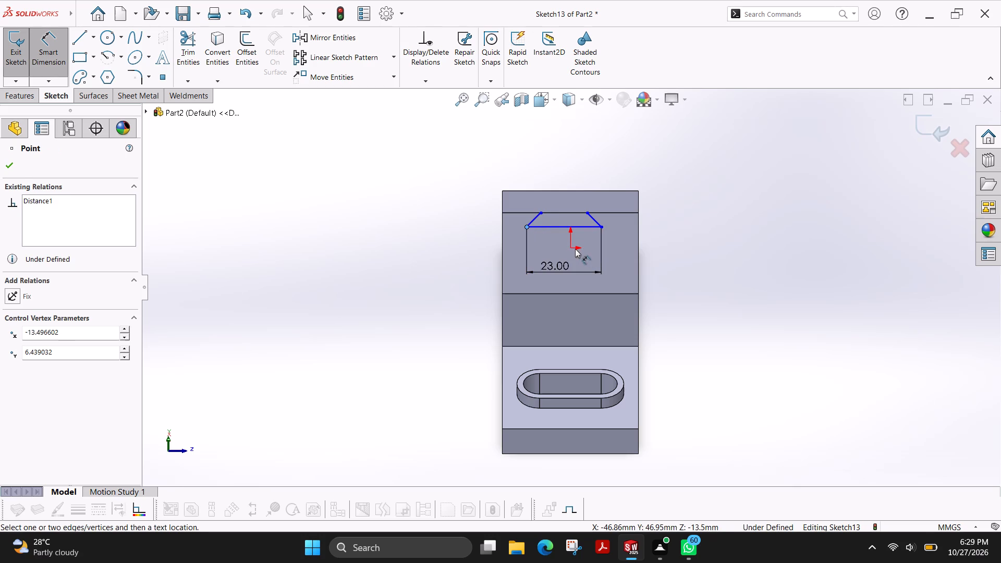
pyautogui.click(570, 248)
pyautogui.click(548, 318)
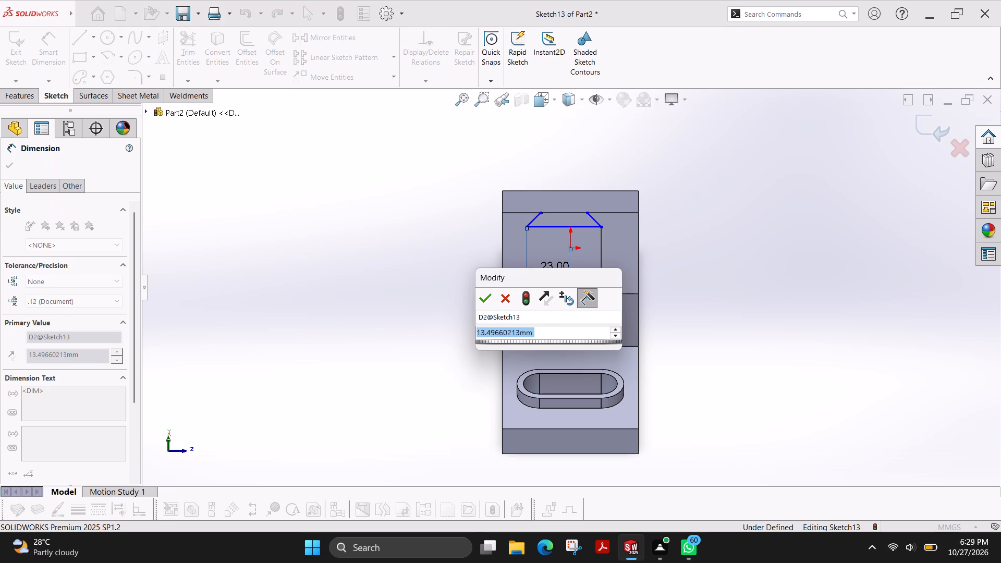
pyautogui.write('23')
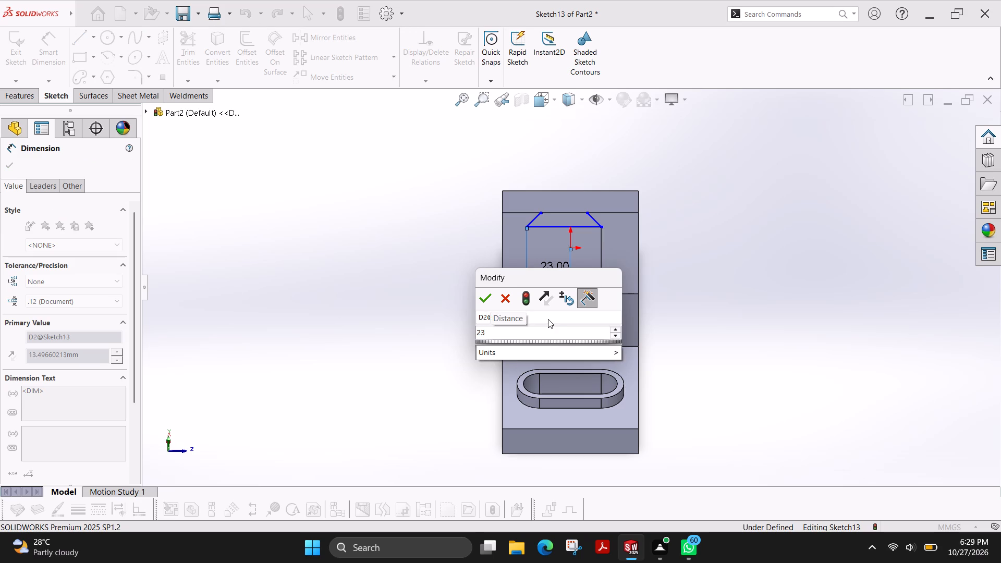
pyautogui.write('/2')
pyautogui.press('Return')
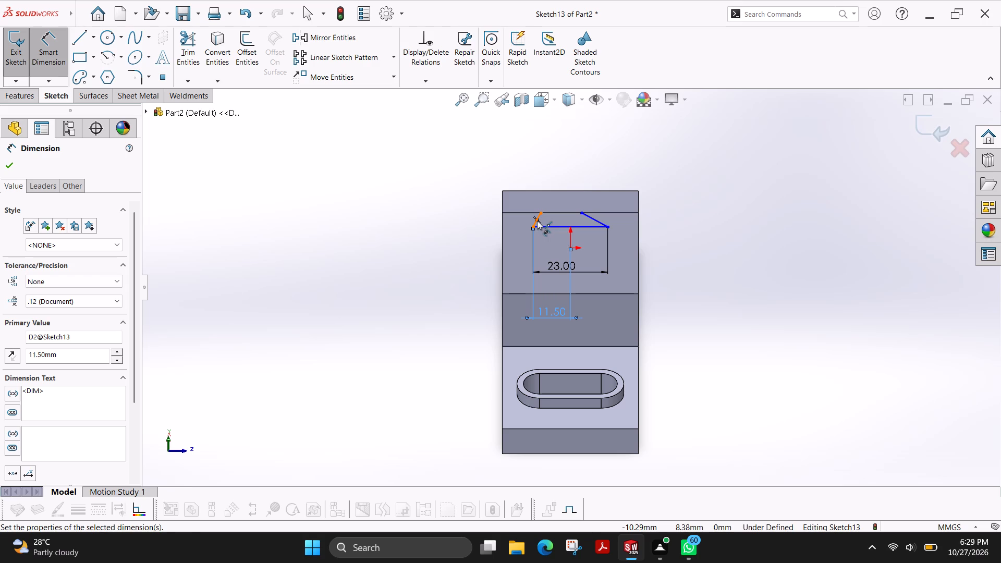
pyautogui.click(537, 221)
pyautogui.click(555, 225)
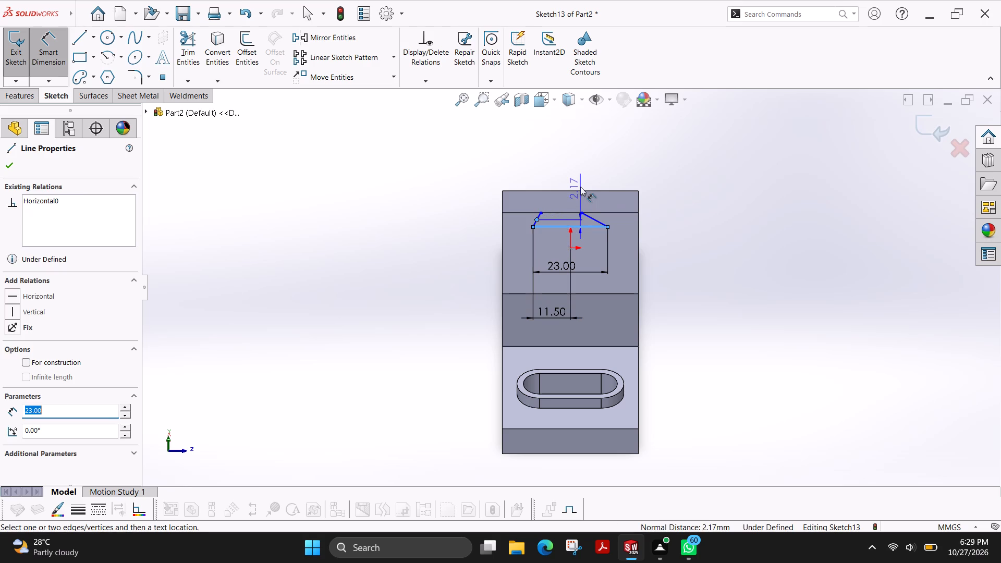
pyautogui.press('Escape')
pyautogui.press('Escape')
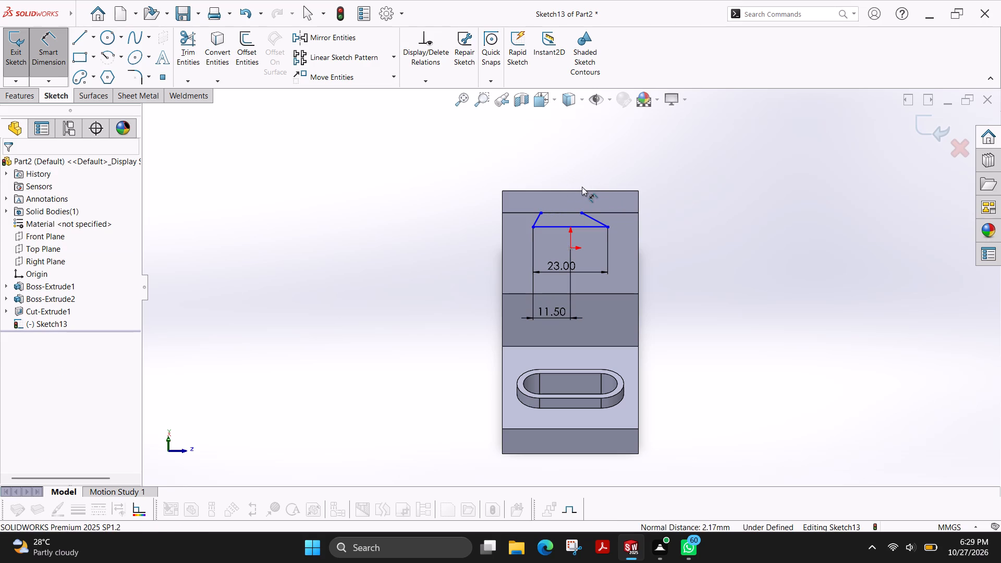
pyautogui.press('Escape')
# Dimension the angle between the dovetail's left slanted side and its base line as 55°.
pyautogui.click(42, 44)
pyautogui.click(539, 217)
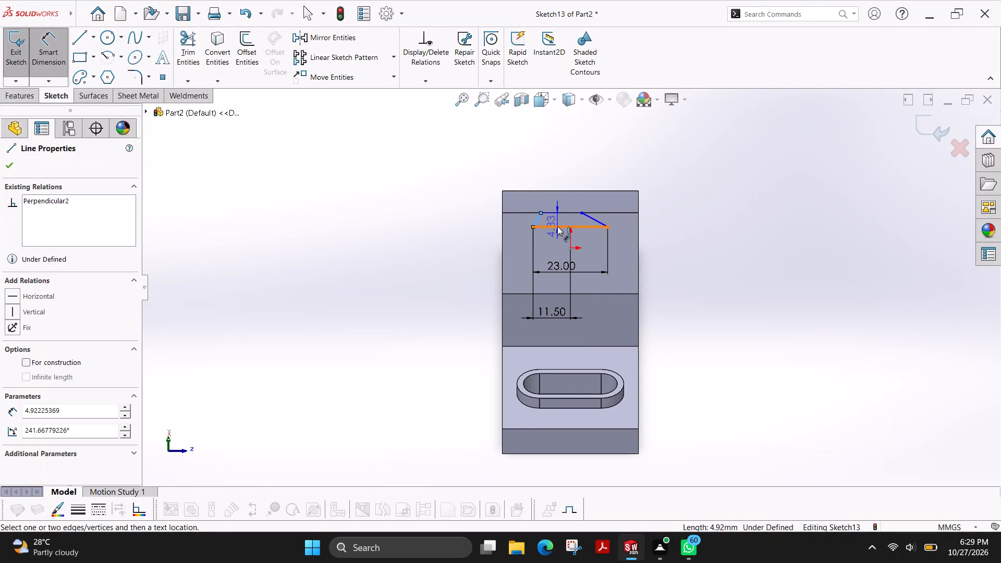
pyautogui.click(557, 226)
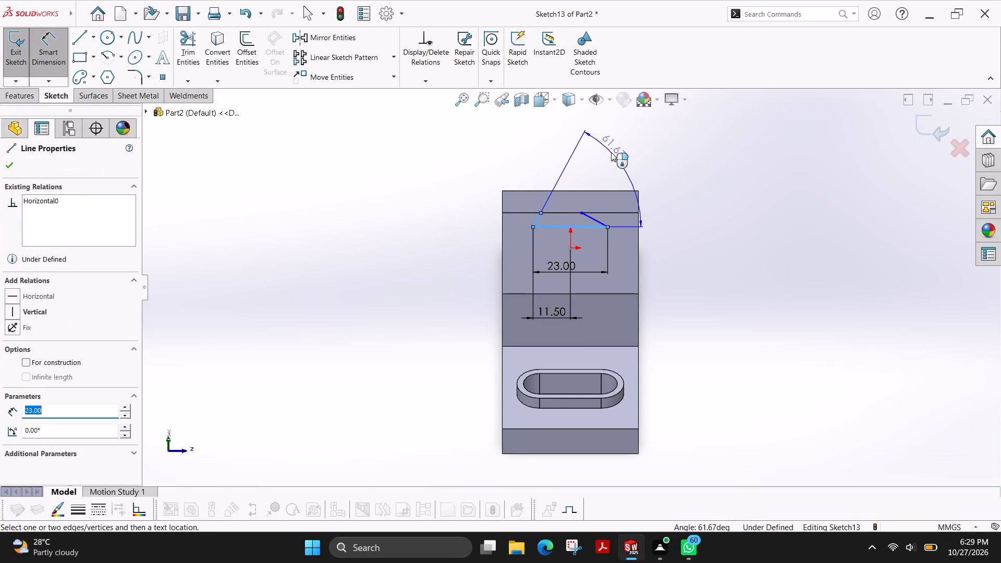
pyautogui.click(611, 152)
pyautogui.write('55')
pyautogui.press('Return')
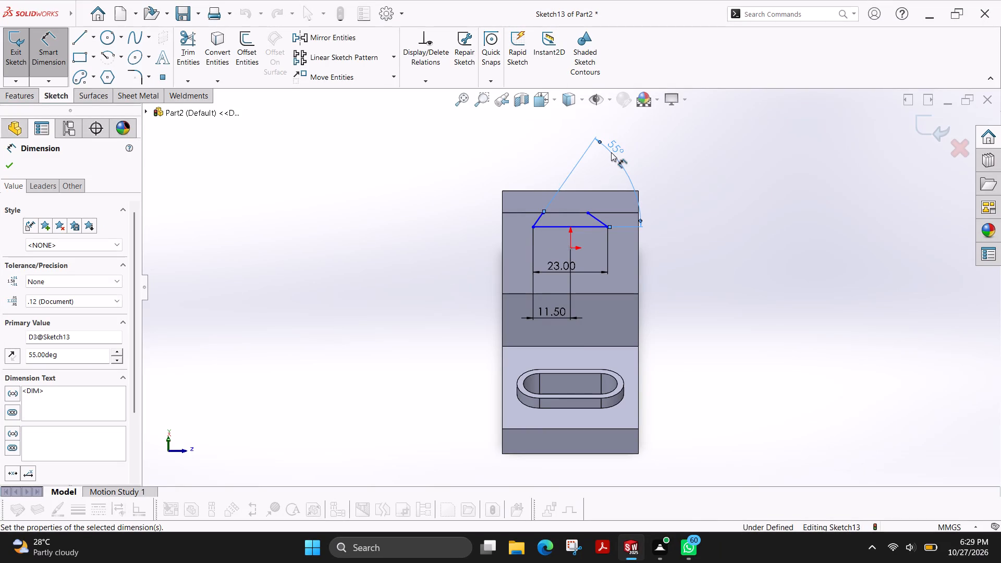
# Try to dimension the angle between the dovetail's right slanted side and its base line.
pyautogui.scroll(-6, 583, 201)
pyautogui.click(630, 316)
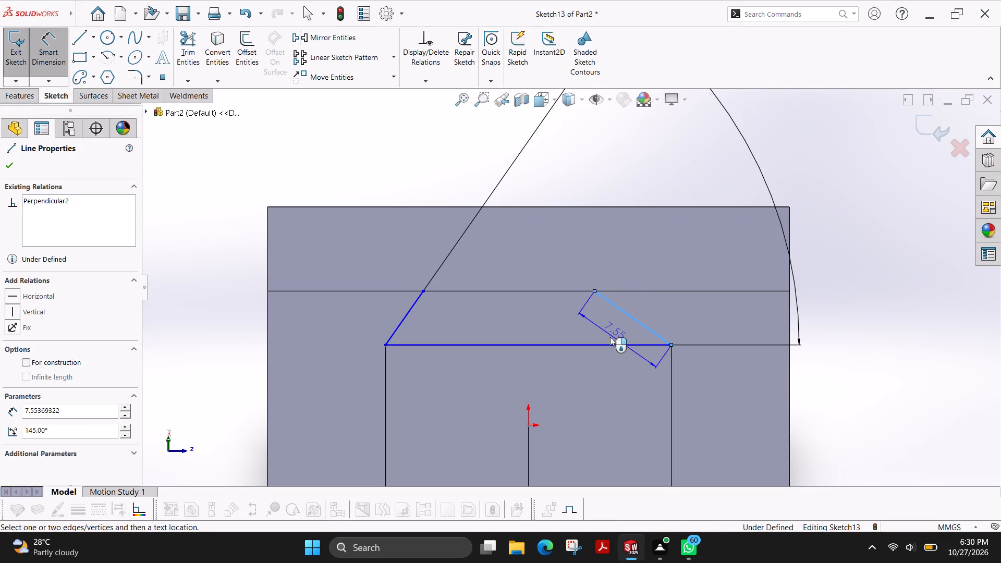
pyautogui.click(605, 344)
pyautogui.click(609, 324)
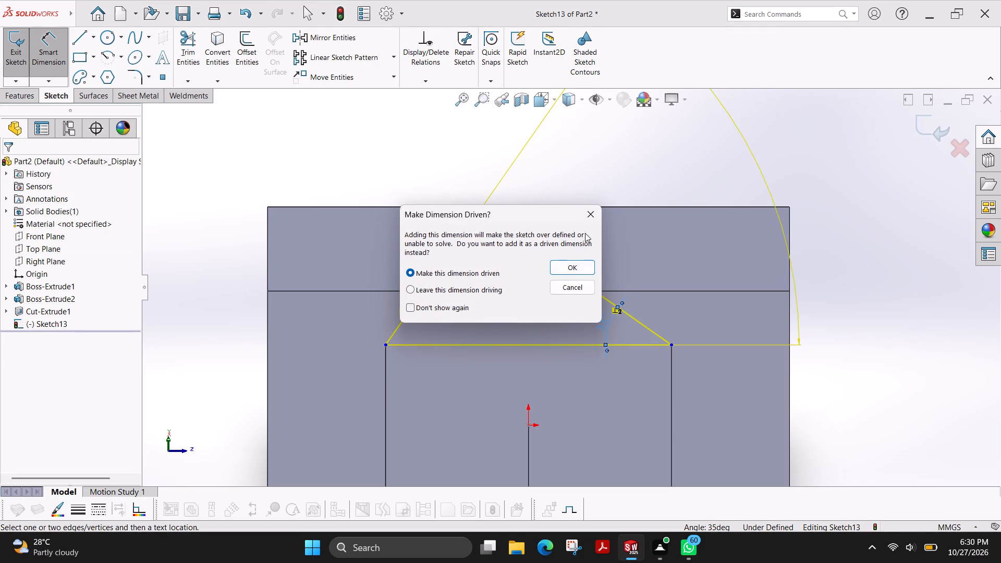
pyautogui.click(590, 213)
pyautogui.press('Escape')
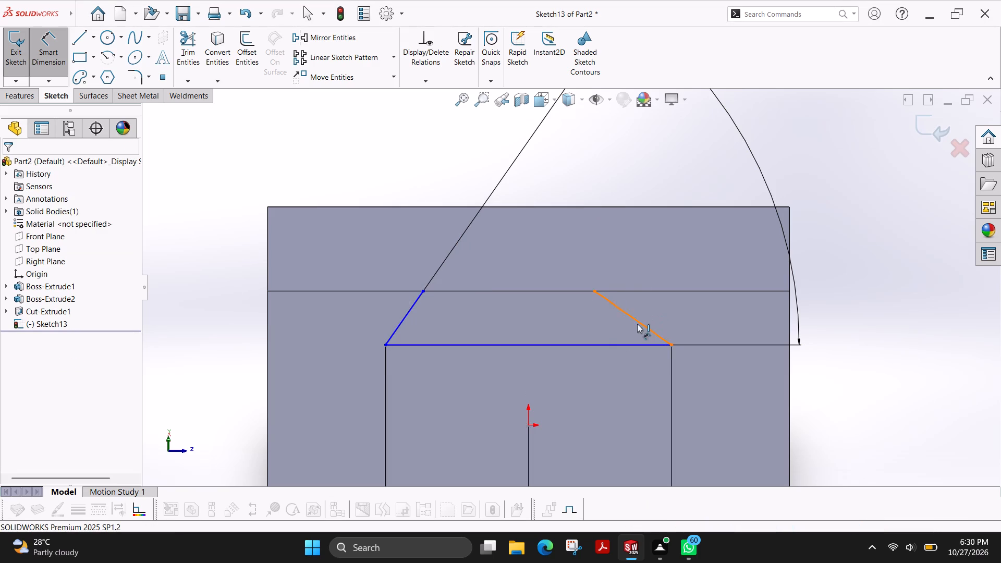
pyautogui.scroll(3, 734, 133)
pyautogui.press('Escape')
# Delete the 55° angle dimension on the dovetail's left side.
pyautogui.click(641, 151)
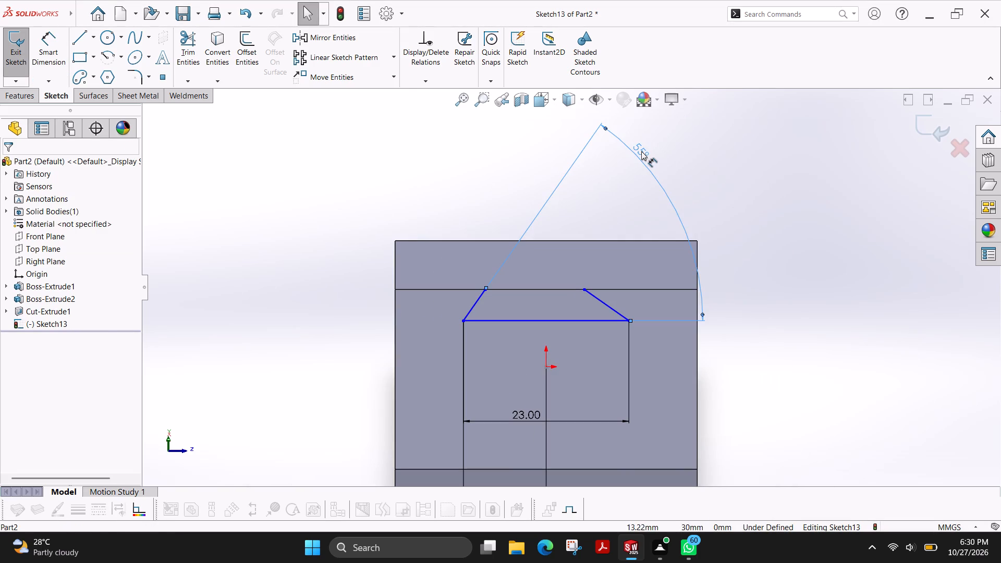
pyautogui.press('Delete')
# Dimension the angle between the dovetail's right slanted side and its base line as 55°.
pyautogui.click(608, 305)
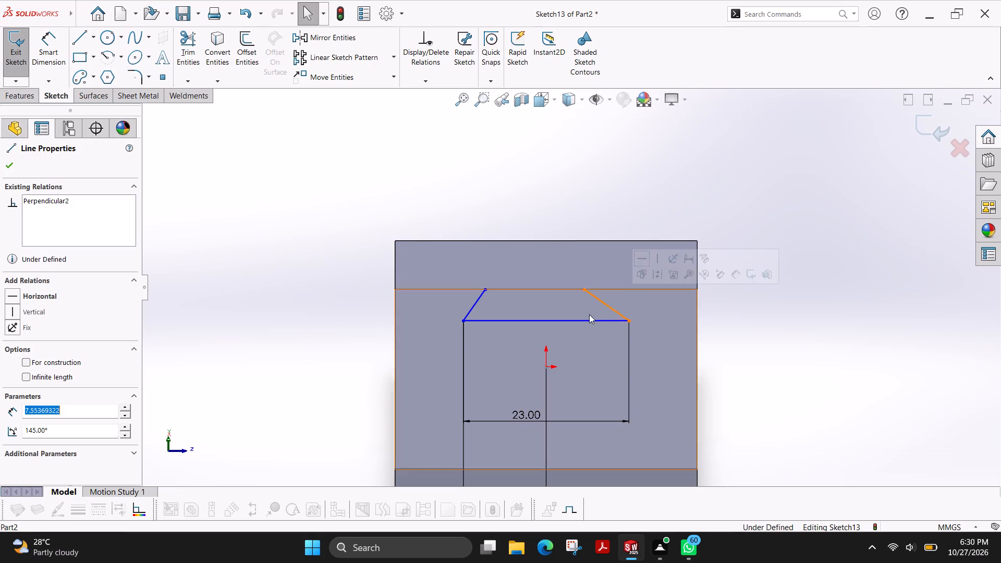
pyautogui.click(580, 322)
pyautogui.click(45, 57)
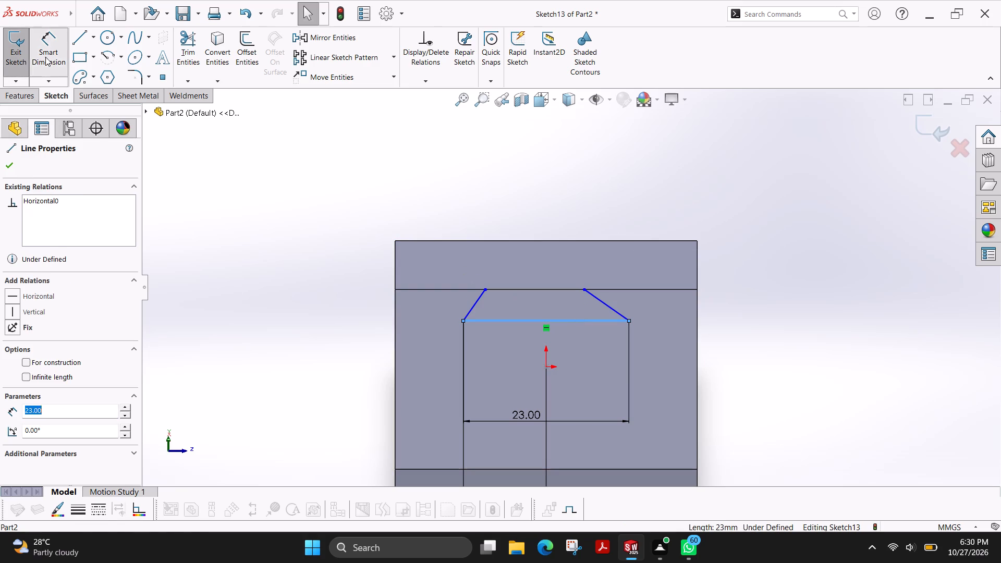
pyautogui.click(606, 303)
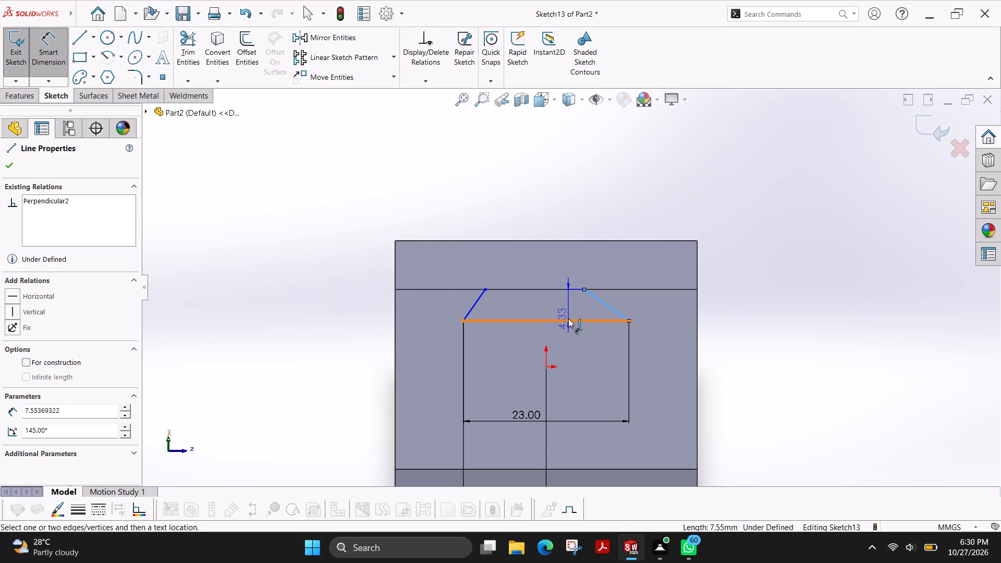
pyautogui.click(570, 318)
pyautogui.click(580, 308)
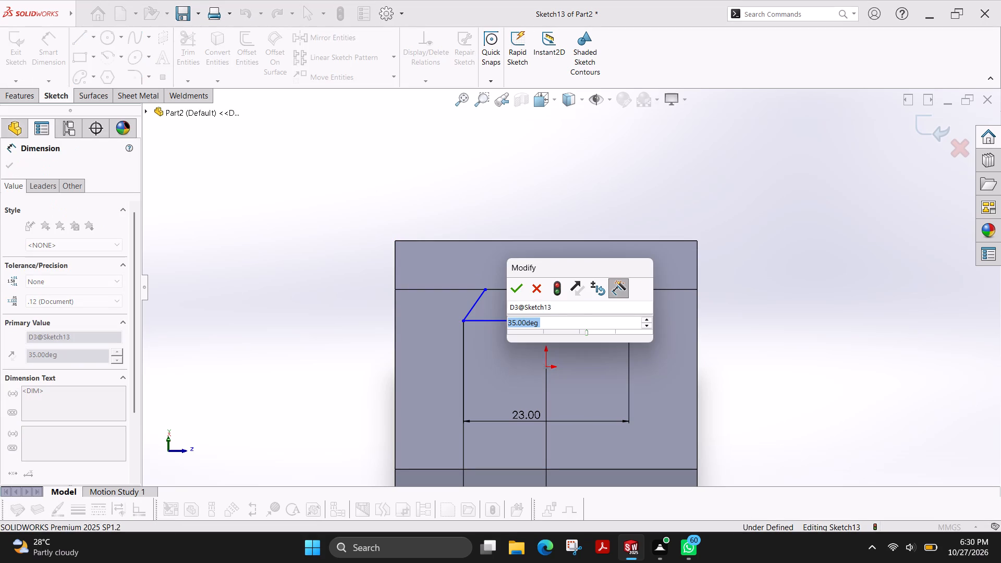
pyautogui.write('55.')
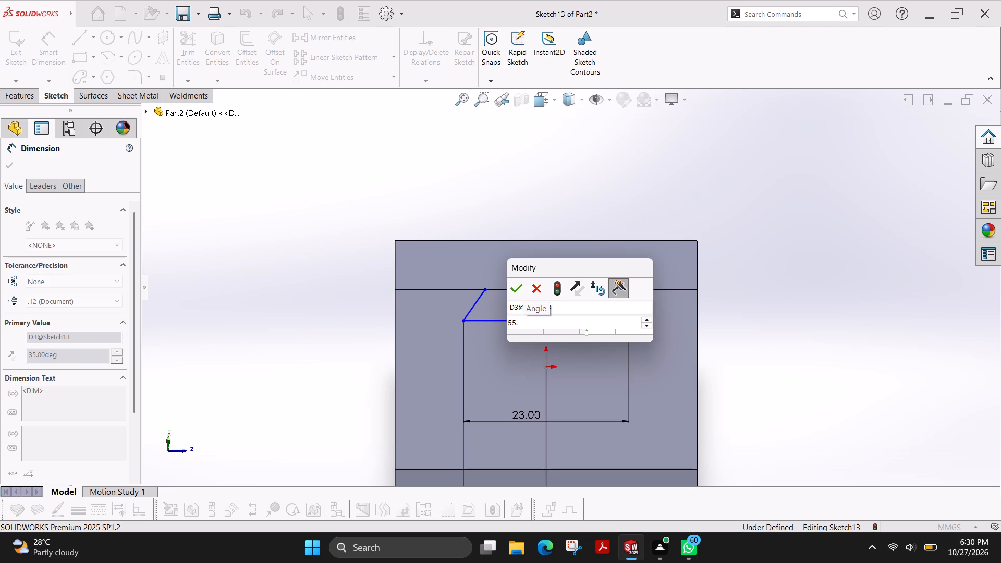
pyautogui.press('BackSpace')
pyautogui.press('Return')
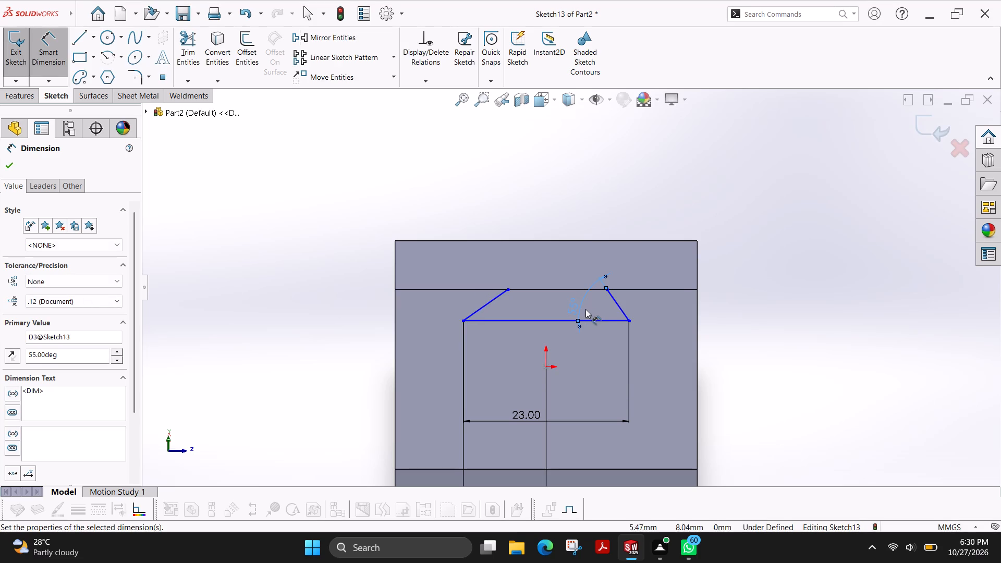
pyautogui.press('Escape')
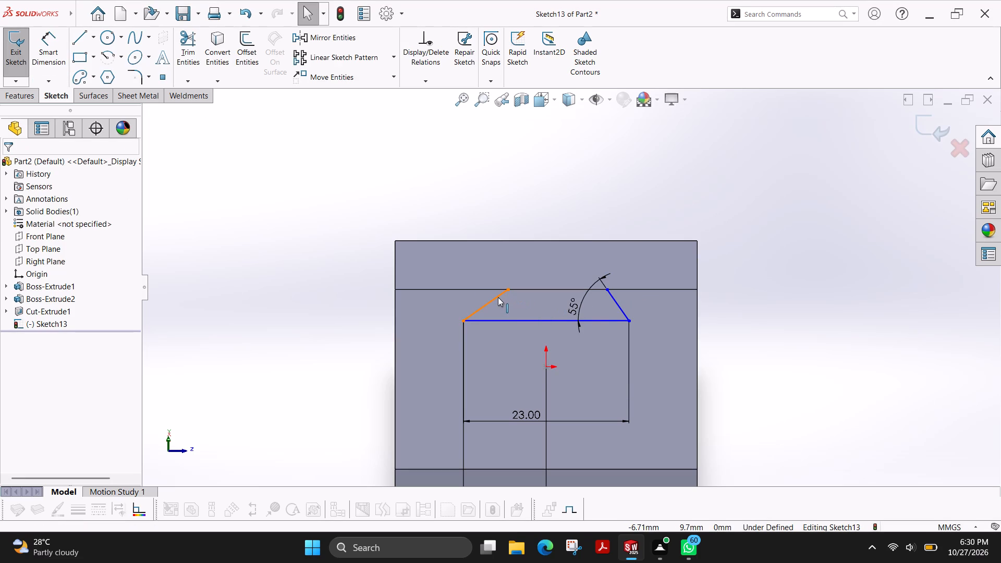
# Replace the dovetail's left side with a line about 25.5 mm long, at about 70° from the base's left end, extending above the body.
pyautogui.click(498, 297)
pyautogui.press('Delete')
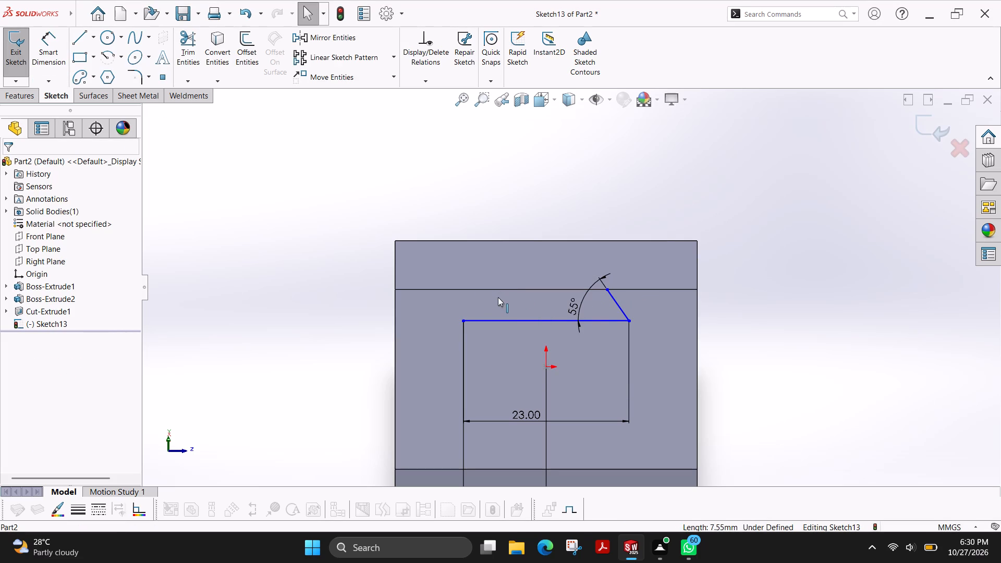
pyautogui.click(76, 36)
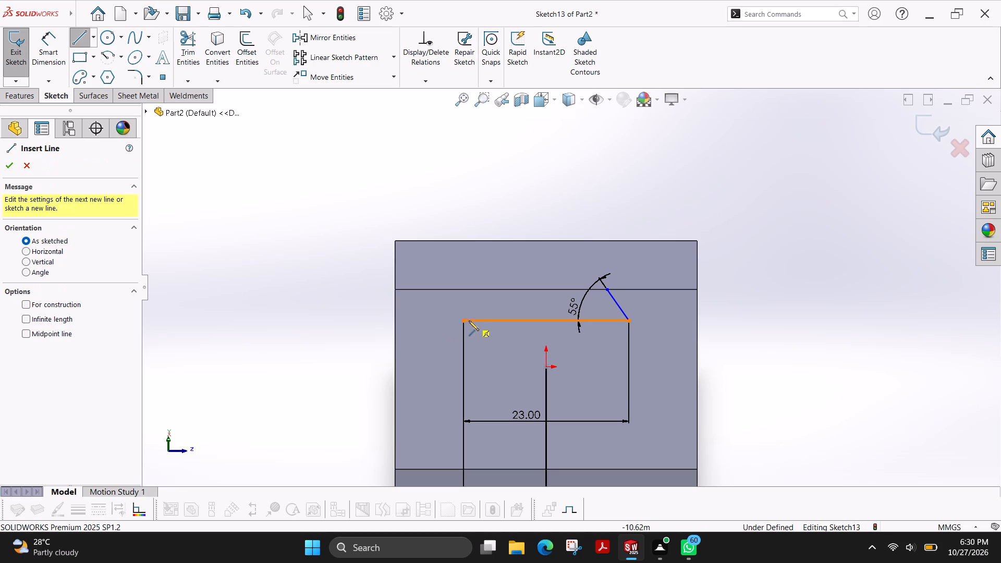
pyautogui.click(463, 319)
pyautogui.click(526, 148)
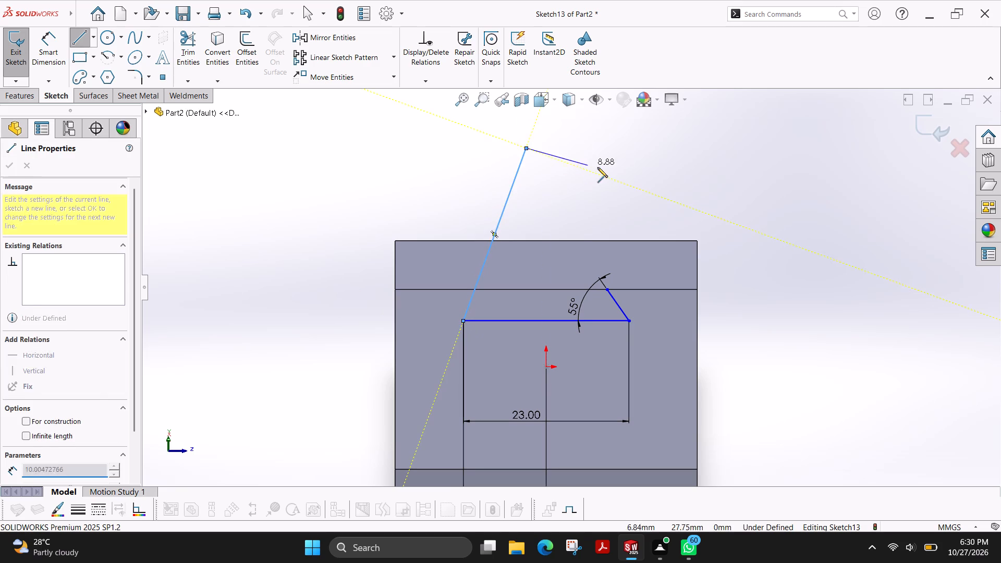
pyautogui.press('Escape')
# Dimension the angle between the new left side line and the base line as 55°.
pyautogui.click(46, 57)
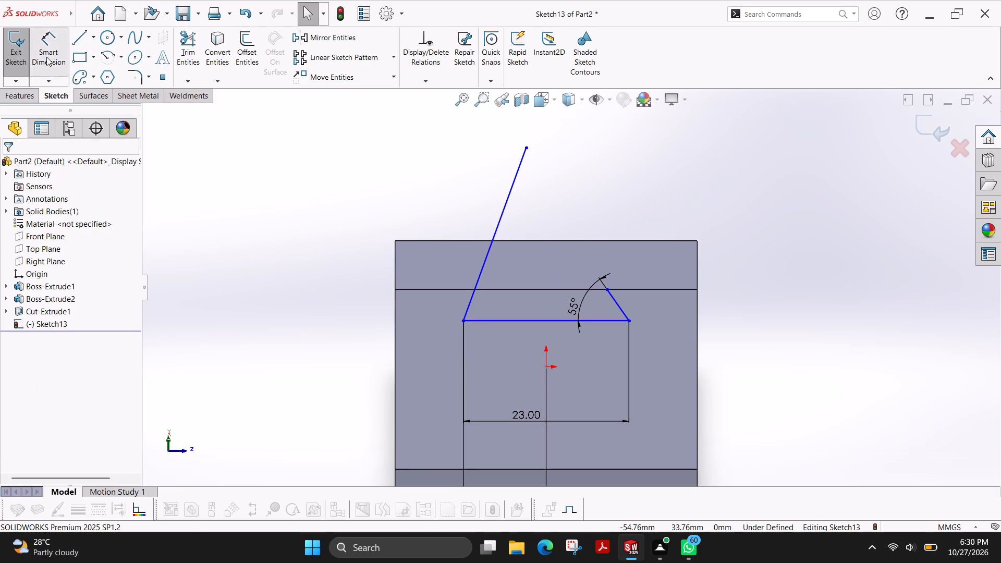
pyautogui.click(471, 301)
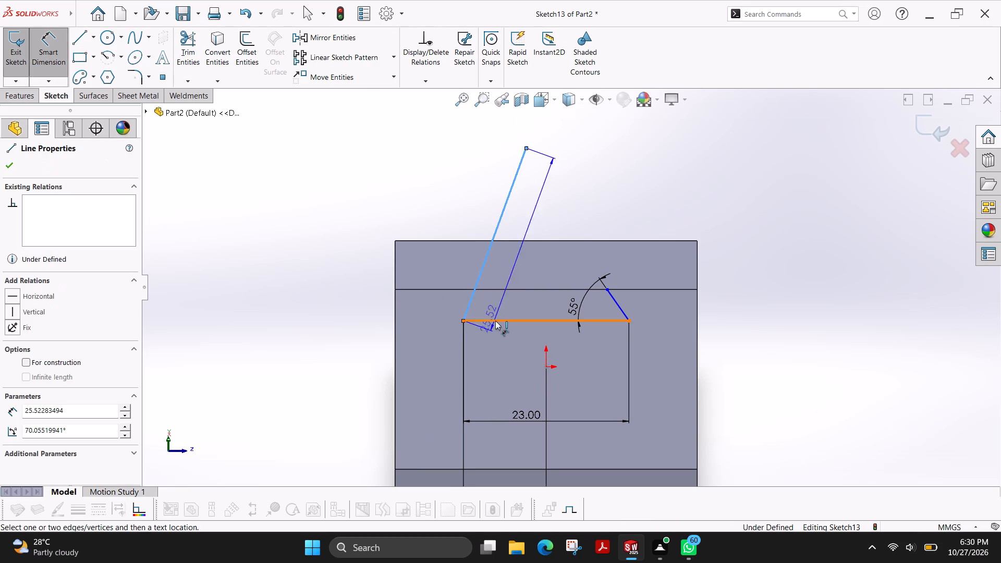
pyautogui.click(504, 320)
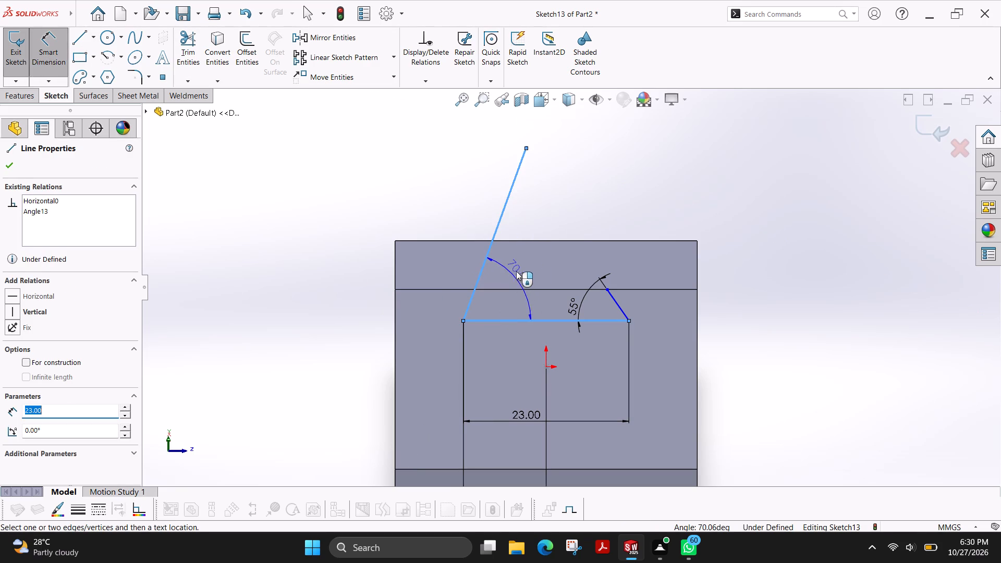
pyautogui.click(517, 270)
pyautogui.write('55')
pyautogui.press('Return')
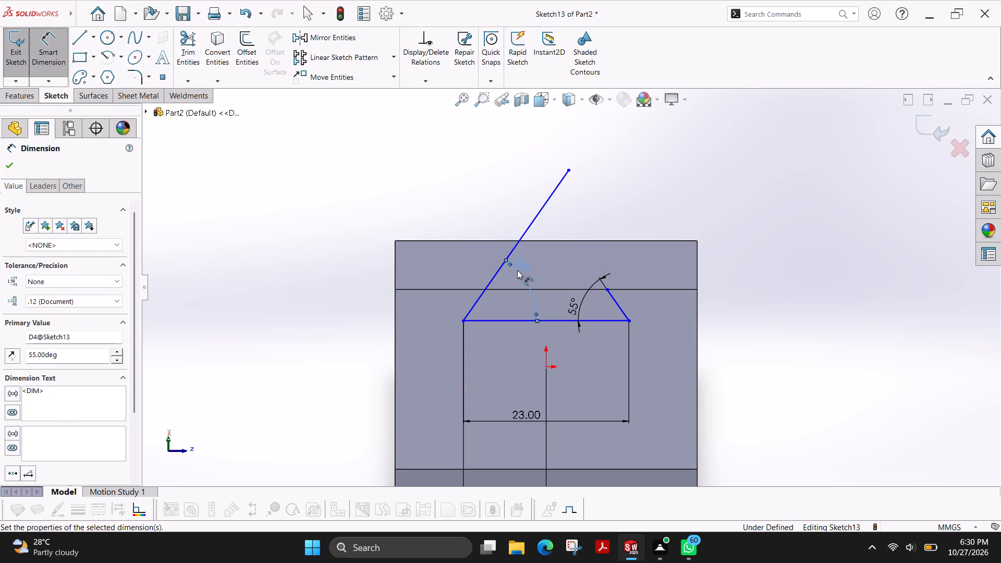
pyautogui.click(14, 170)
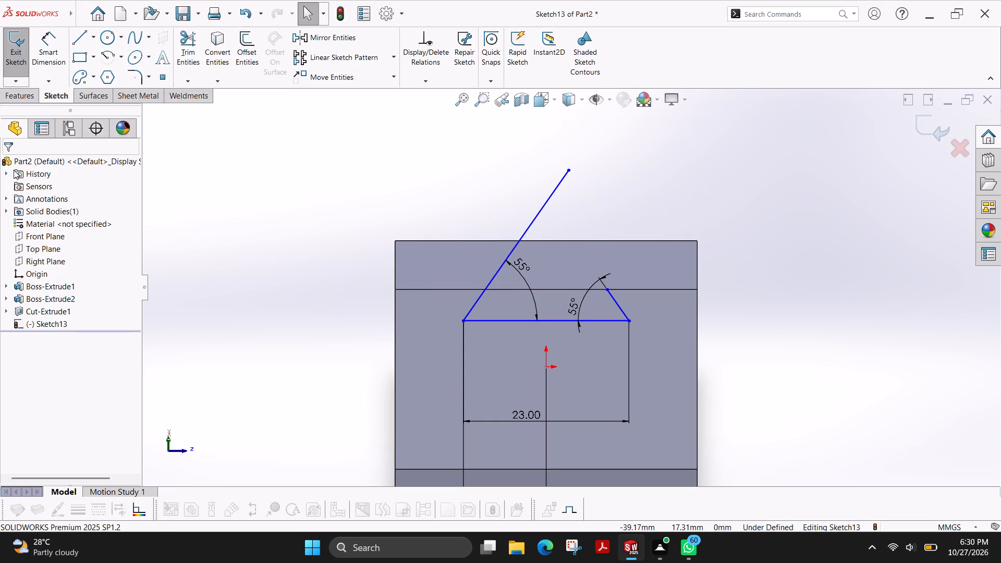
# Trim the long left side back to the face's top edge using a temporary line along that edge, and trim away the temporary line.
pyautogui.click(75, 39)
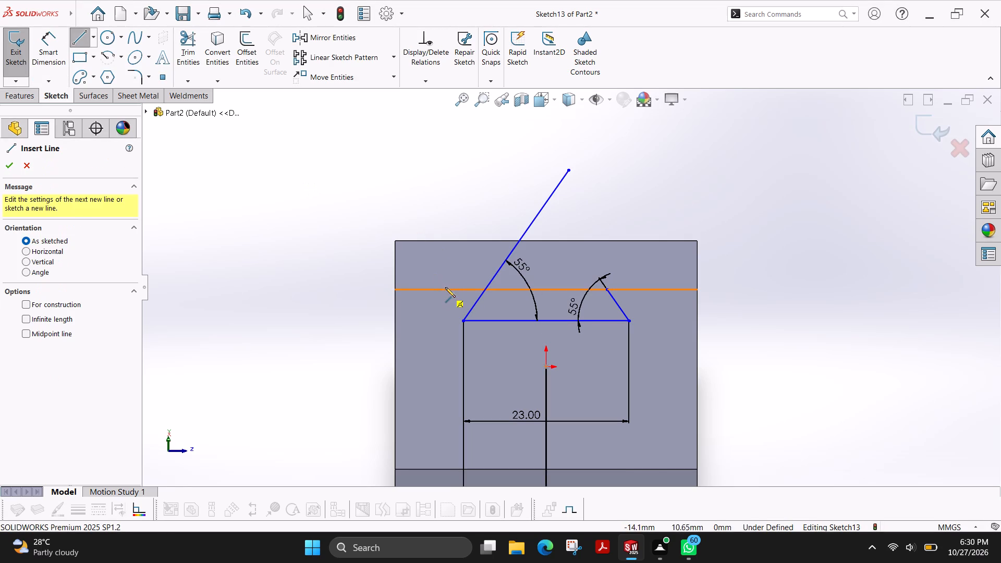
pyautogui.click(445, 290)
pyautogui.click(534, 290)
pyautogui.press('Escape')
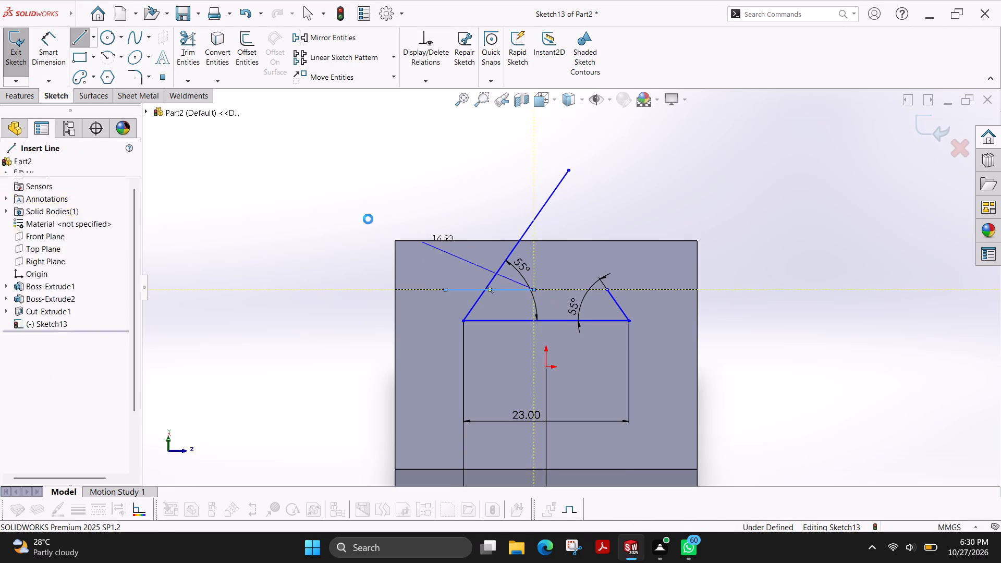
pyautogui.click(191, 49)
pyautogui.moveTo(485, 221); pyautogui.dragTo(563, 239)
pyautogui.moveTo(482, 272); pyautogui.dragTo(458, 296)
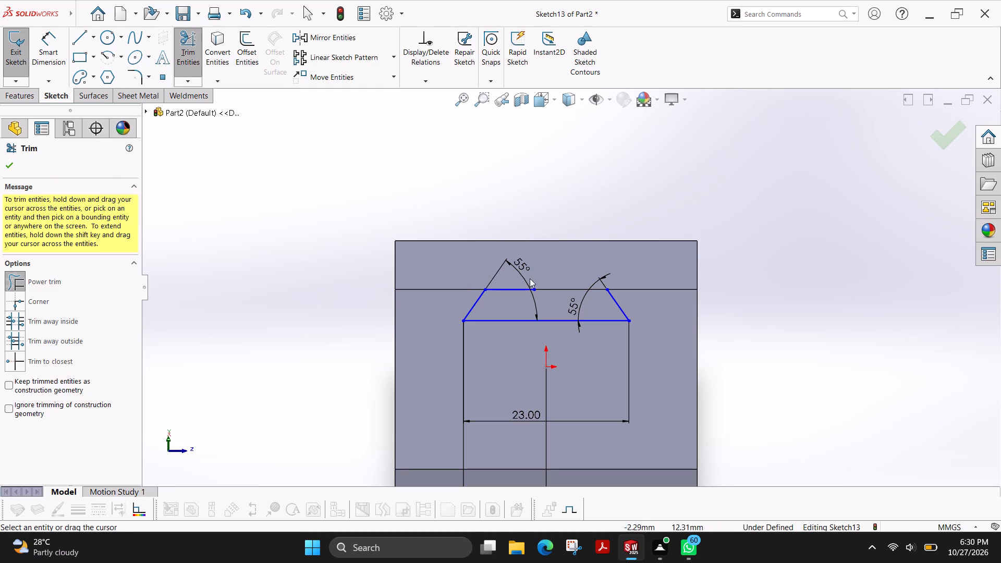
pyautogui.moveTo(526, 269); pyautogui.dragTo(507, 293)
pyautogui.click(7, 162)
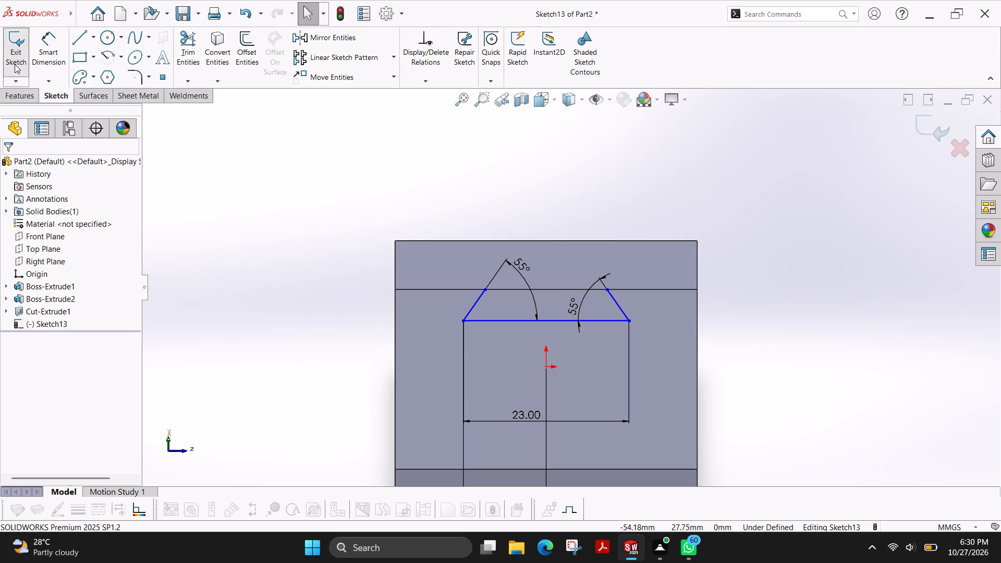
# Close the dovetail profile with a horizontal line about 17 mm long joining the upper ends of its two slanted sides.
pyautogui.click(83, 32)
pyautogui.click(484, 287)
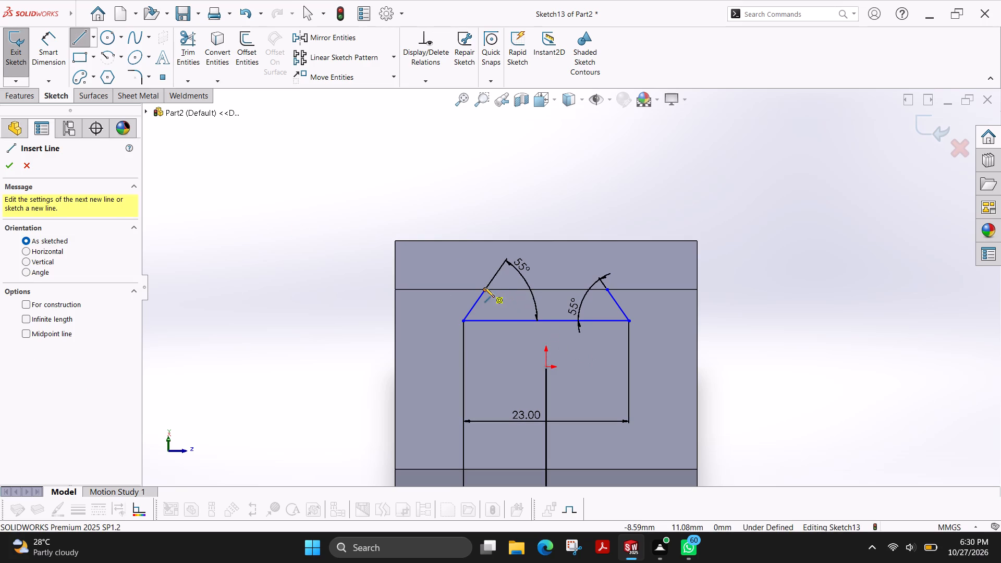
pyautogui.click(607, 291)
pyautogui.press('Escape')
pyautogui.press('Escape')
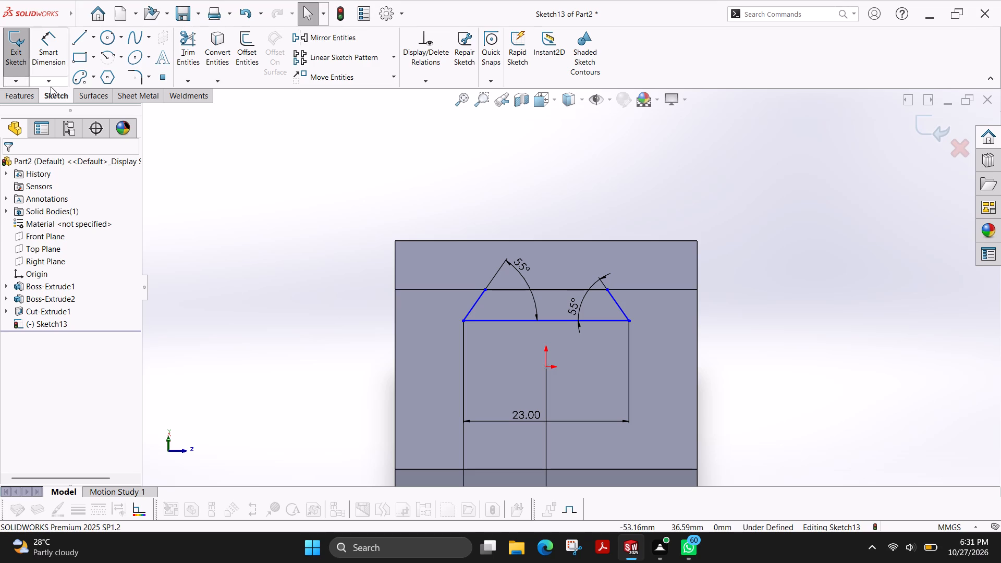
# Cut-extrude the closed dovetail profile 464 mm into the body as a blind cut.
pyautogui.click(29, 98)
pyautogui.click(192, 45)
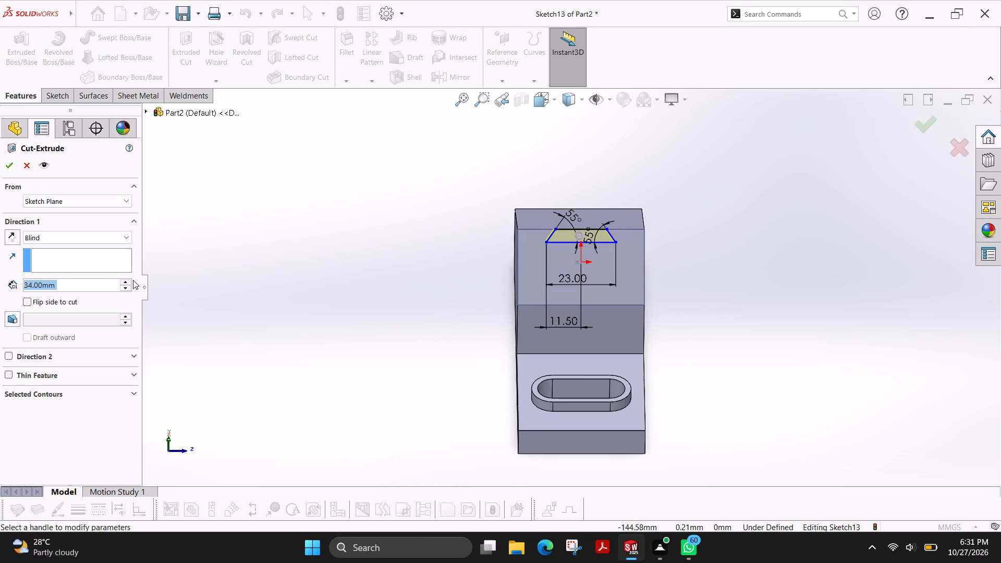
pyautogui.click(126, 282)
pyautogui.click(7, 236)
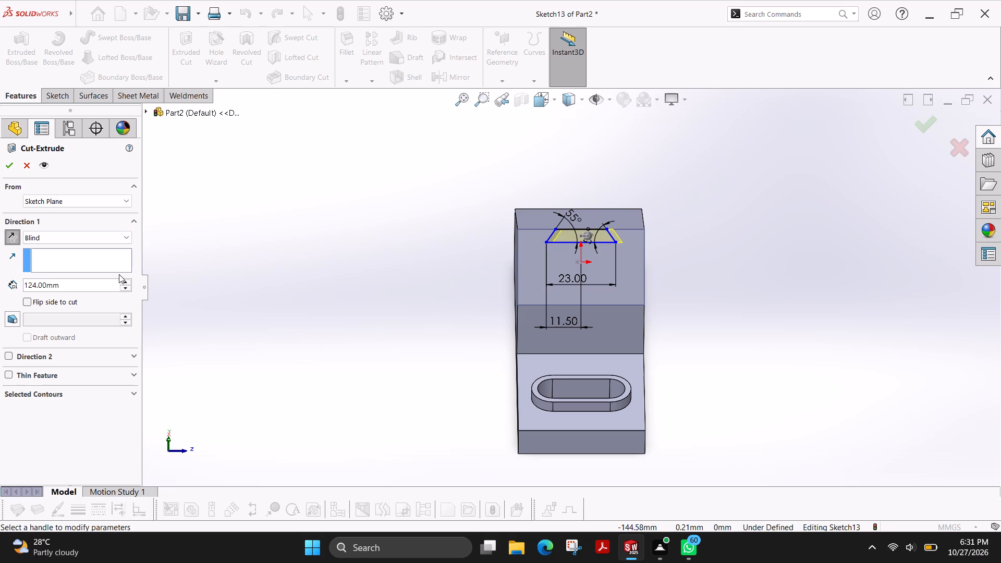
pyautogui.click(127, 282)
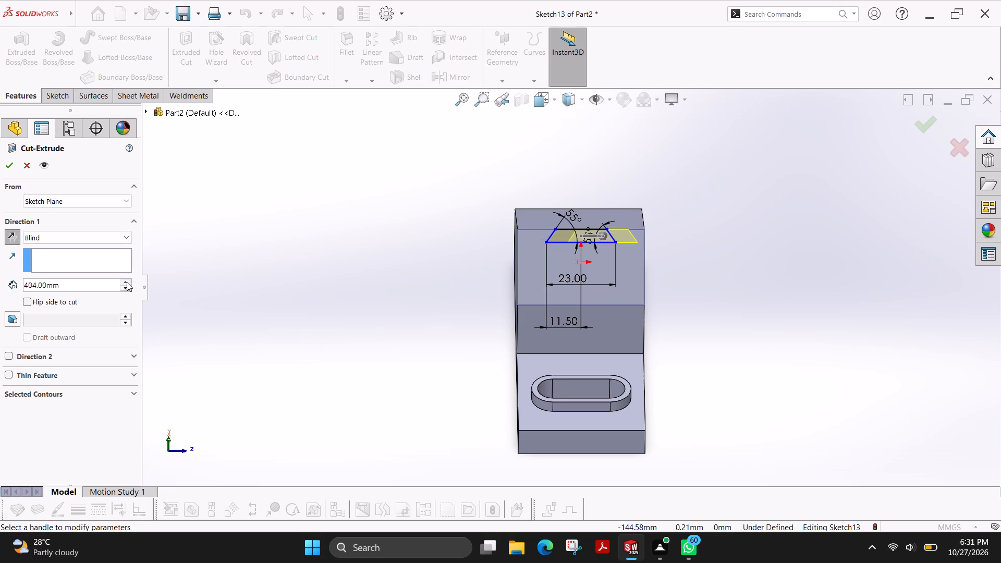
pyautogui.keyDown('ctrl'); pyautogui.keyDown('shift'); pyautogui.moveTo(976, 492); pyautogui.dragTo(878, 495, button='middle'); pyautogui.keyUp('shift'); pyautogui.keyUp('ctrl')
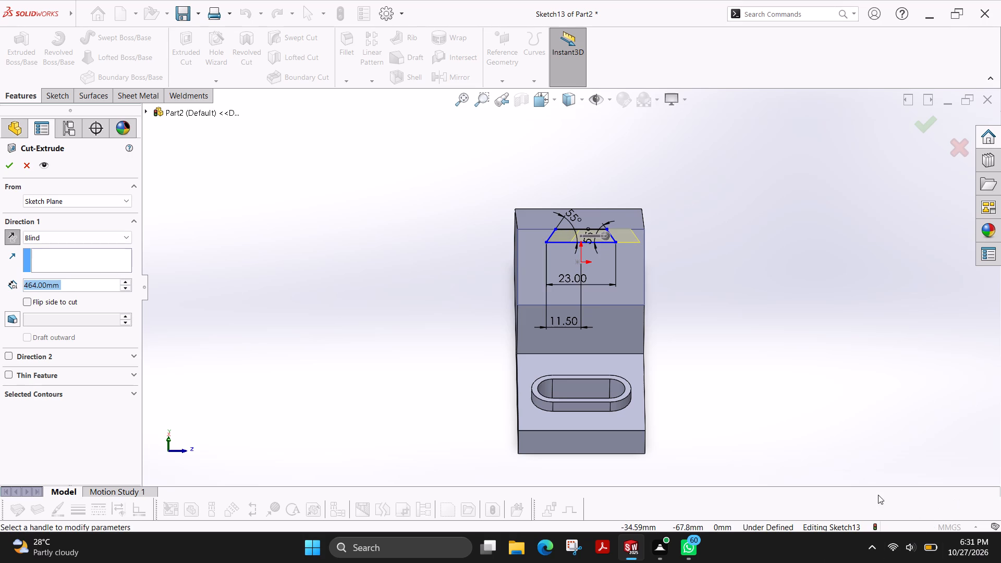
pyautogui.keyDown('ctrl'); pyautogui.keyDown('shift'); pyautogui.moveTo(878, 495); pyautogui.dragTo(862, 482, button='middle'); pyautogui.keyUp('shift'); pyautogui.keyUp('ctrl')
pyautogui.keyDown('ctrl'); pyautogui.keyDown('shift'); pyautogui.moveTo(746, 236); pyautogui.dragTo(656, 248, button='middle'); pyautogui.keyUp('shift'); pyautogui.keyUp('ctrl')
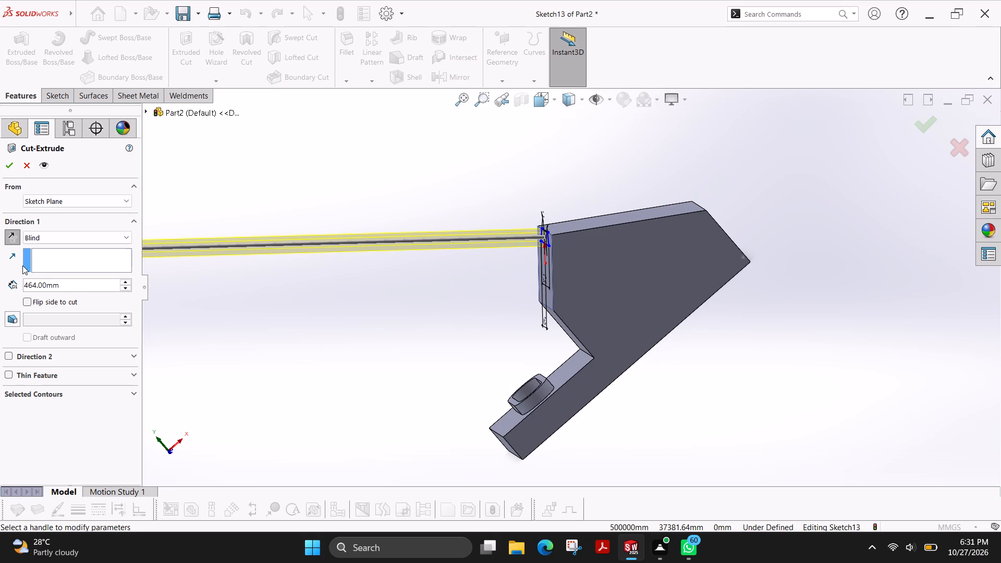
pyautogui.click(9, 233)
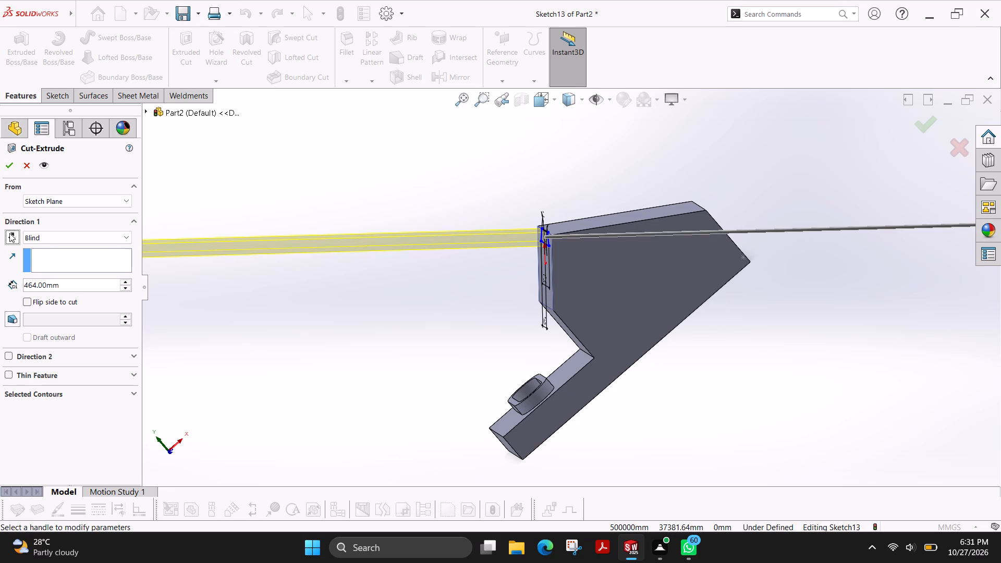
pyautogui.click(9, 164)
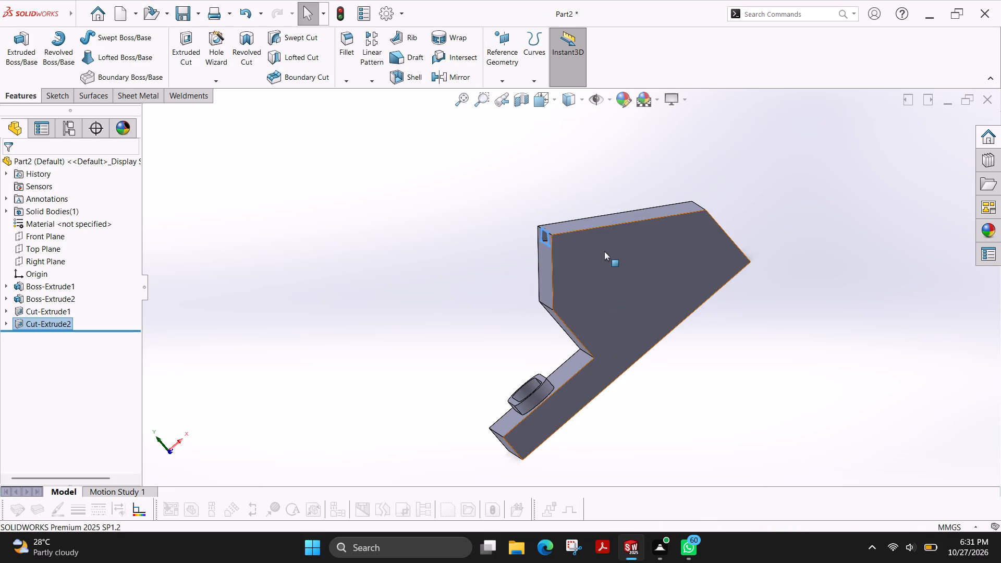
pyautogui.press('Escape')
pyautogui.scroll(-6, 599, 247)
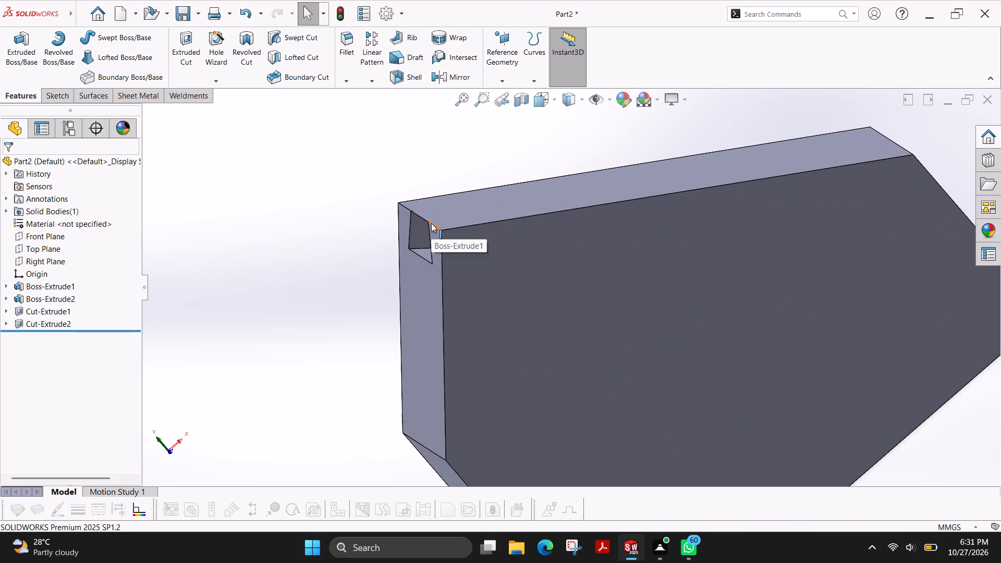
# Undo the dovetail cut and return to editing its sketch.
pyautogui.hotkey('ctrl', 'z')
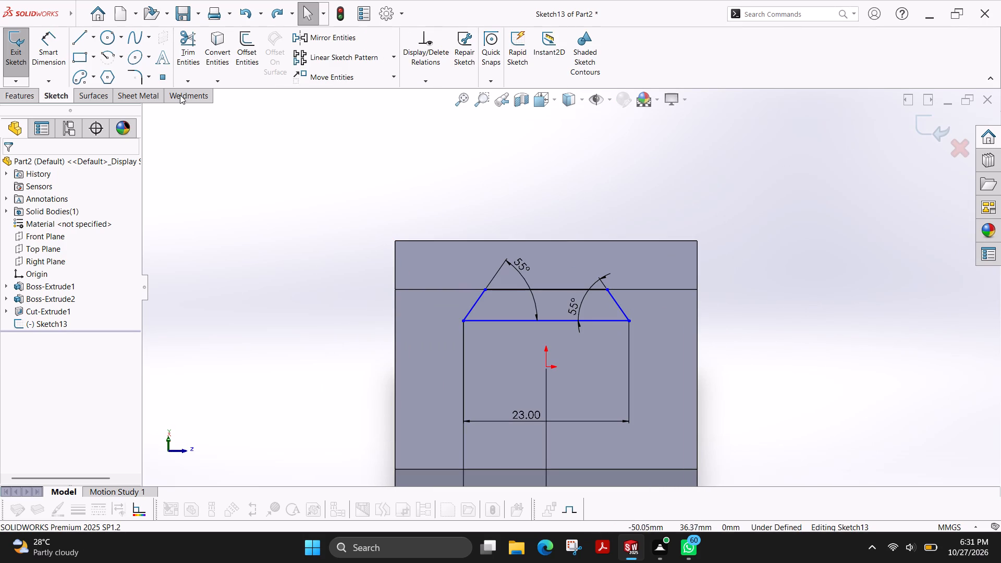
# Outline the region above the dovetail, about 42 by 6.8 mm, with lines linking its upper ends to the face's outer and top corners.
pyautogui.click(79, 40)
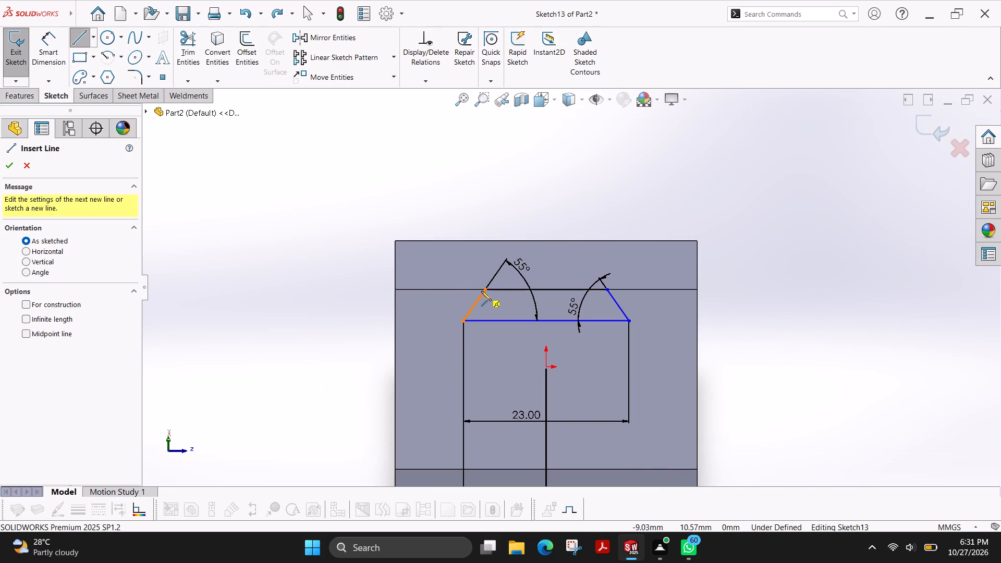
pyautogui.click(484, 289)
pyautogui.click(396, 290)
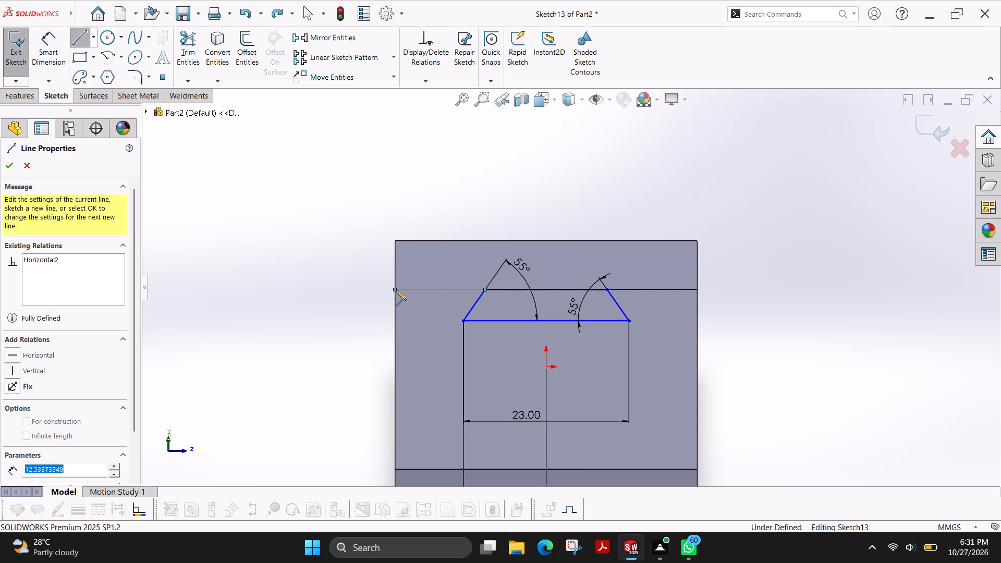
pyautogui.click(395, 238)
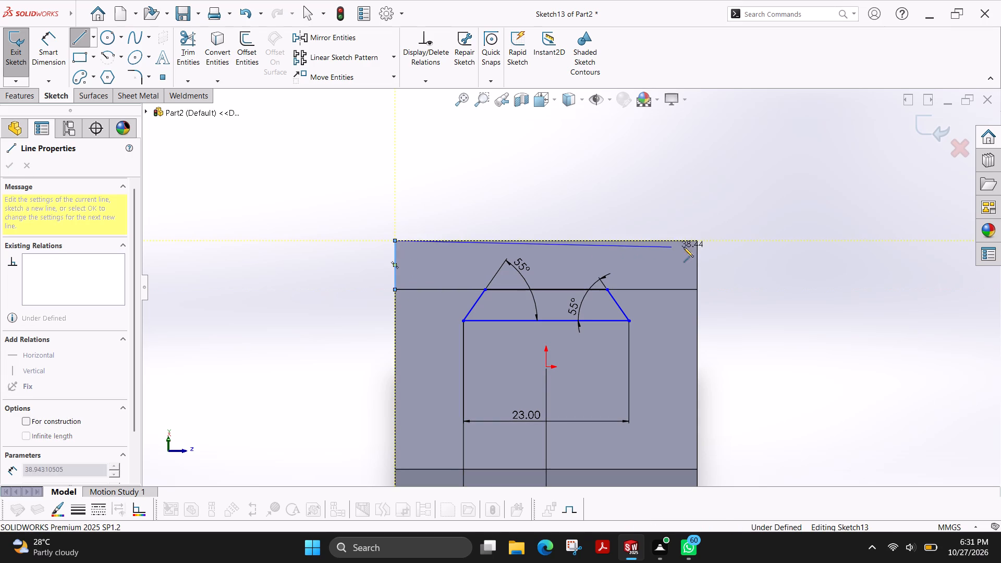
pyautogui.click(698, 241)
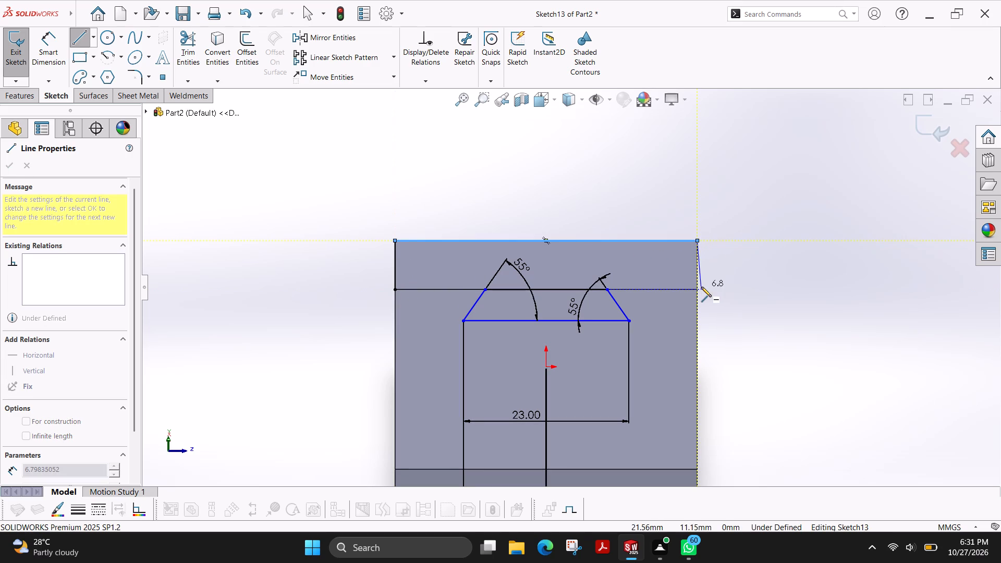
pyautogui.click(697, 290)
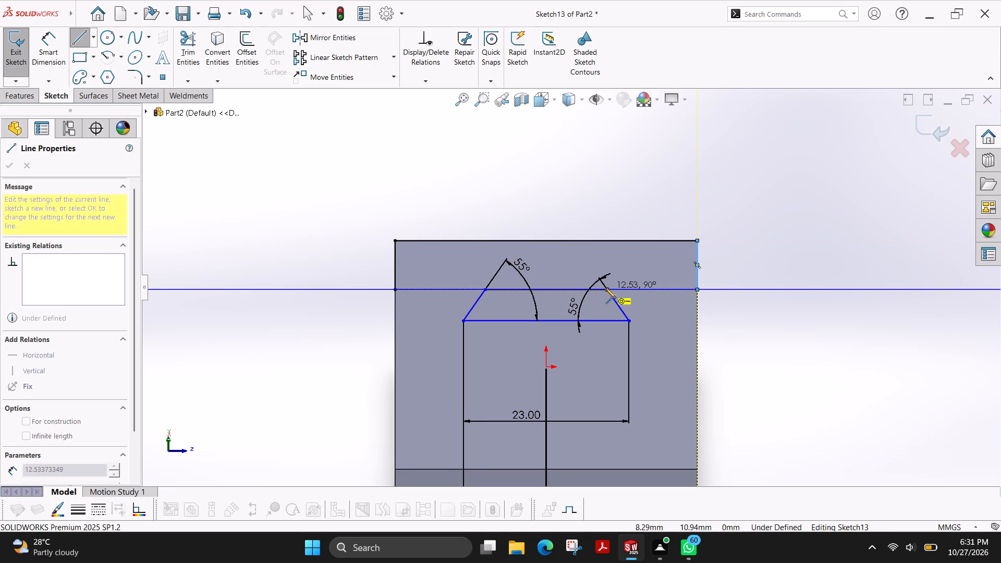
pyautogui.click(606, 288)
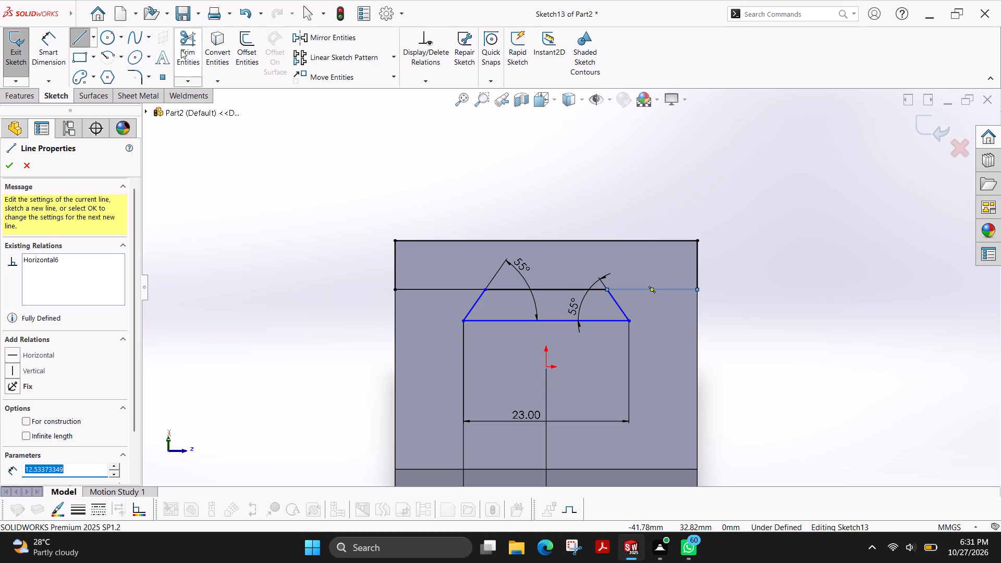
# Trim away the horizontal line between the dovetail's upper ends to join it with the region above.
pyautogui.click(181, 50)
pyautogui.moveTo(564, 281); pyautogui.dragTo(546, 301)
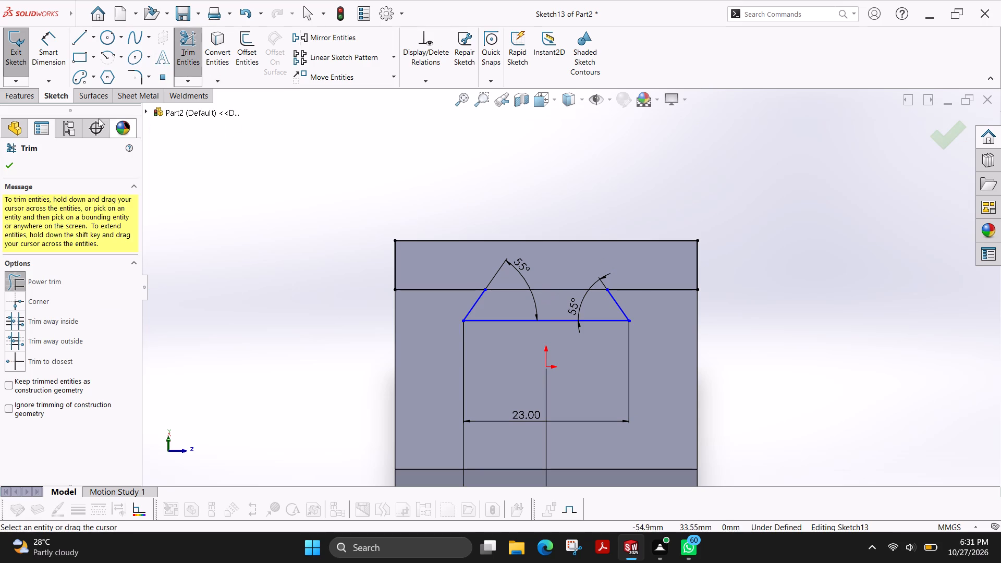
pyautogui.click(3, 164)
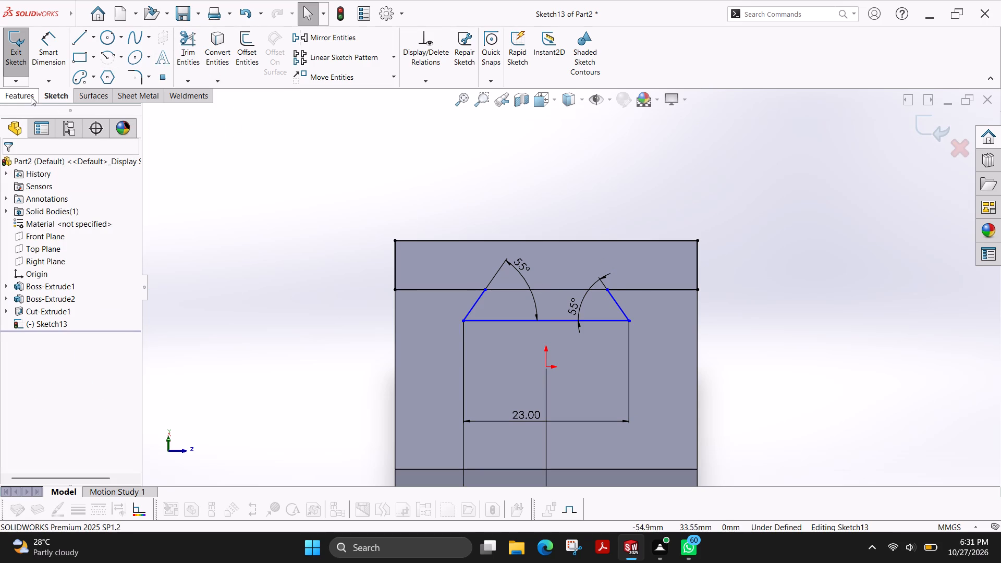
# Cut-extrude the combined dovetail and upper rectangle profile 464 mm through the body as a blind cut.
pyautogui.click(31, 96)
pyautogui.click(196, 46)
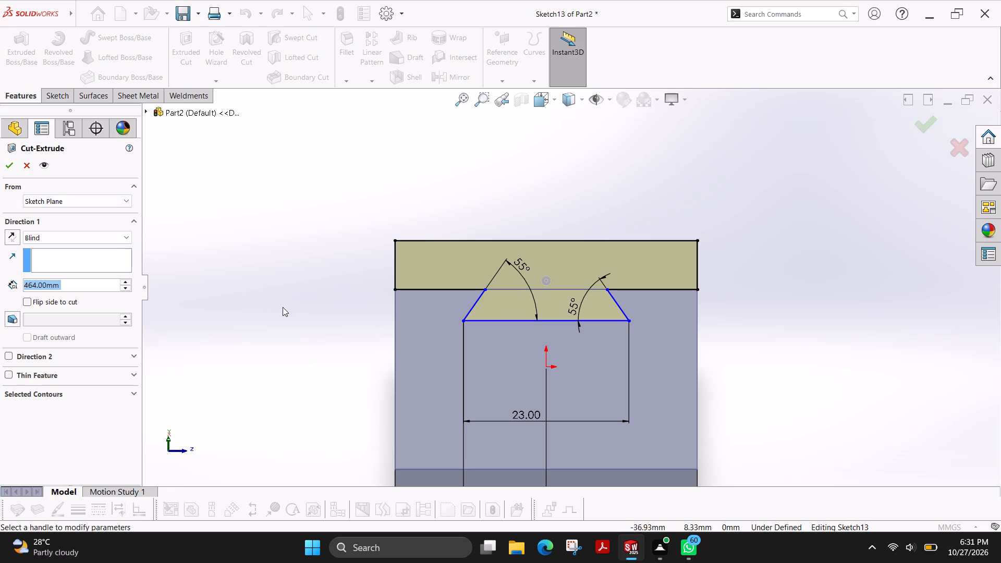
pyautogui.keyDown('ctrl'); pyautogui.keyDown('shift'); pyautogui.moveTo(304, 299); pyautogui.dragTo(260, 302, button='middle'); pyautogui.keyUp('shift'); pyautogui.keyUp('ctrl')
pyautogui.scroll(1, 253, 300)
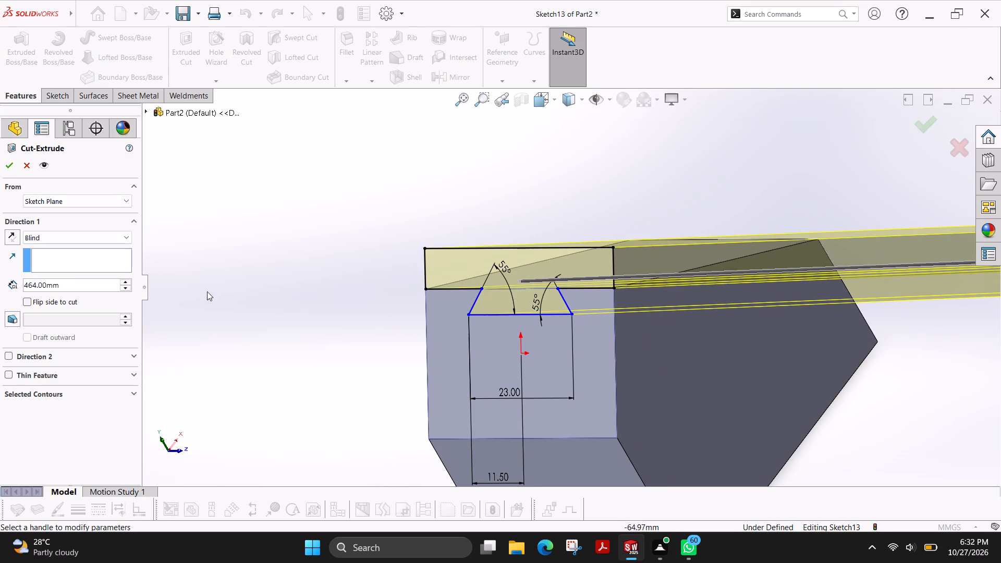
pyautogui.click(8, 170)
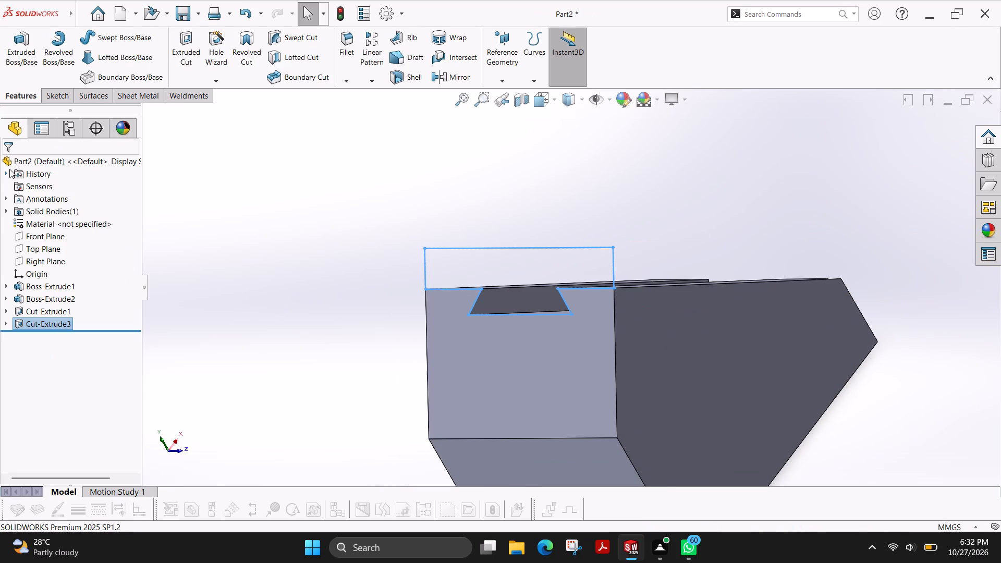
pyautogui.press('Escape')
# Fillet the two short corner edges at the free end of the slotted foot with a 3 mm radius.
pyautogui.scroll(4, 873, 351)
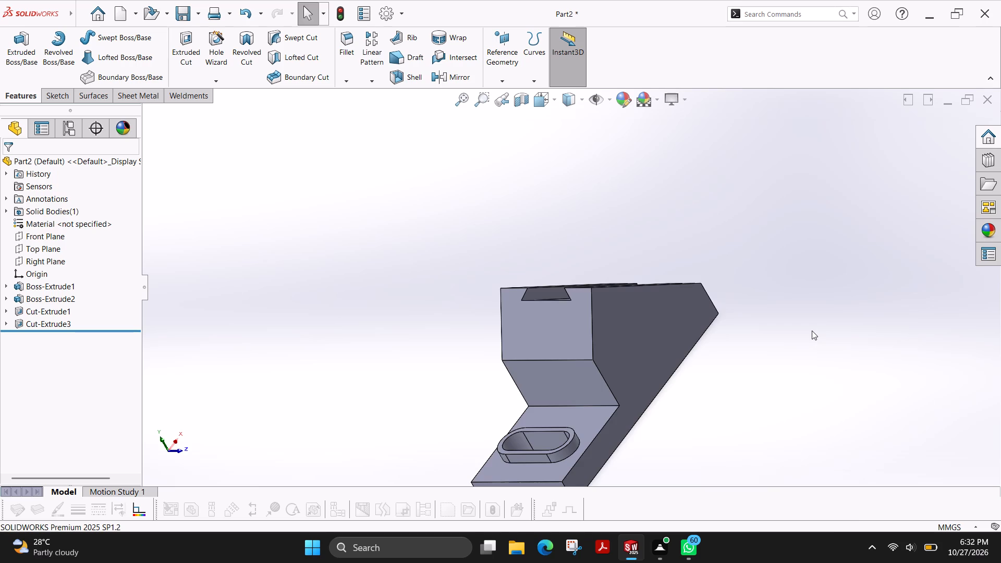
pyautogui.keyDown('ctrl'); pyautogui.keyDown('shift'); pyautogui.moveTo(812, 331); pyautogui.dragTo(782, 337, button='middle'); pyautogui.keyUp('shift'); pyautogui.keyUp('ctrl')
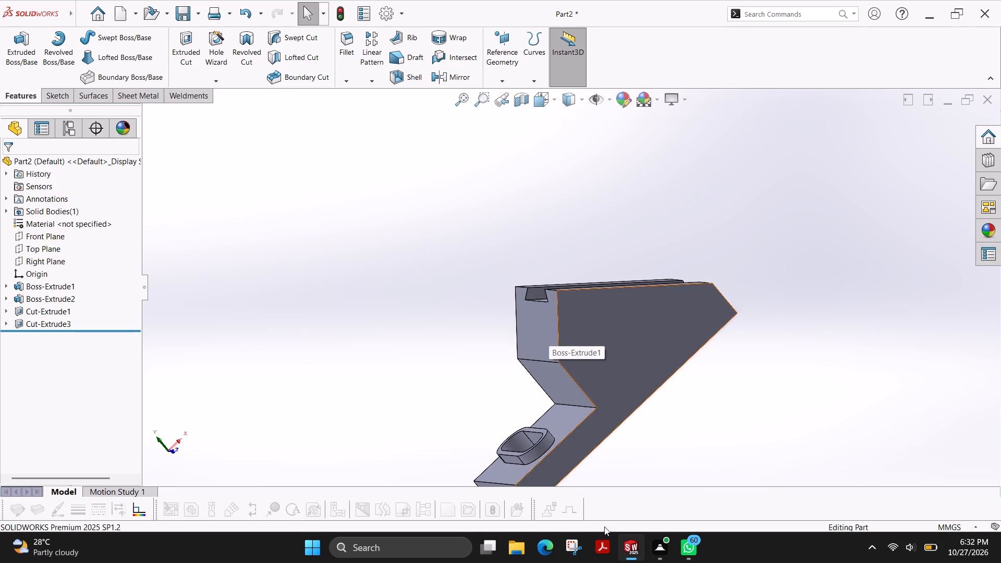
pyautogui.scroll(1, 258, 289)
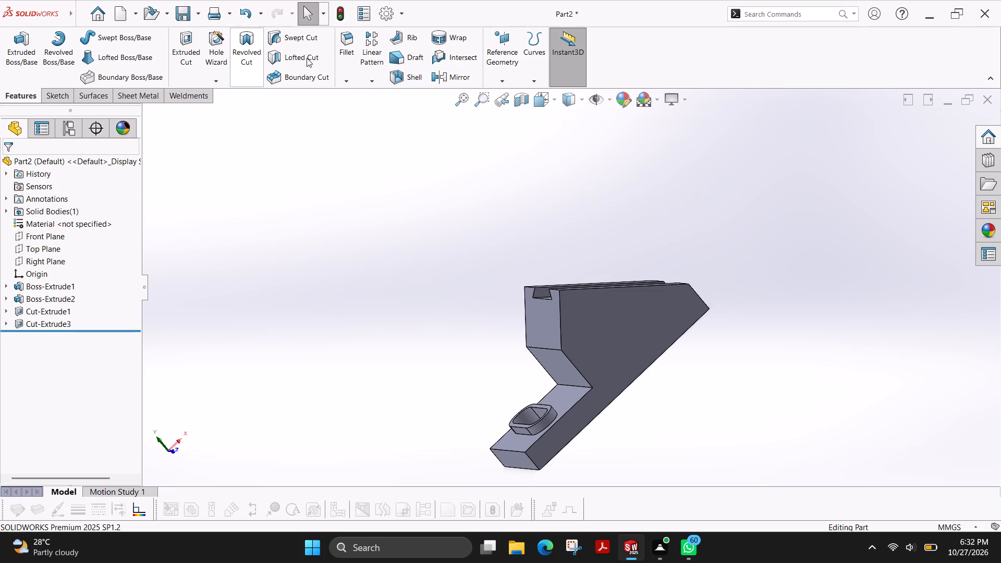
pyautogui.click(348, 51)
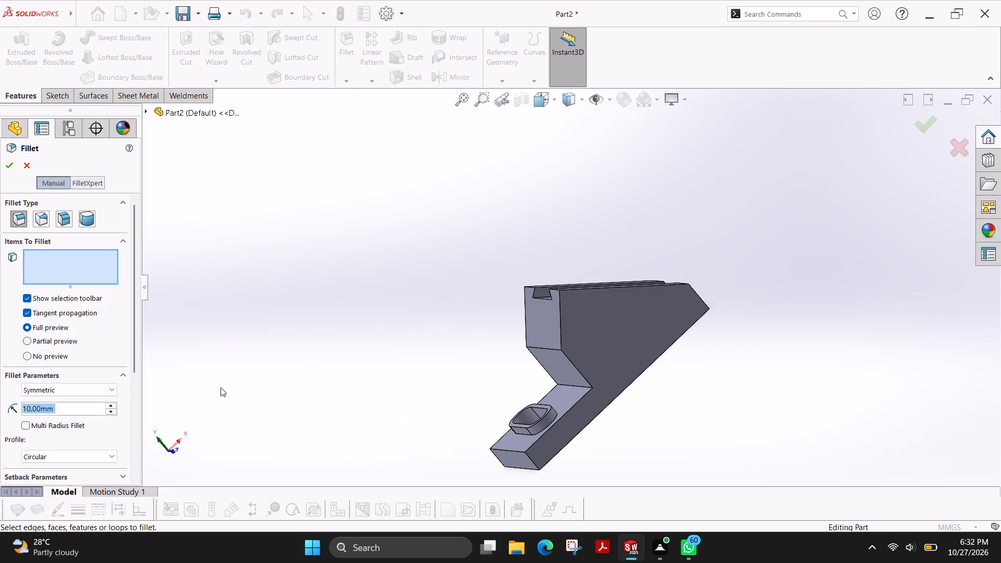
pyautogui.press('3')
pyautogui.press('Return')
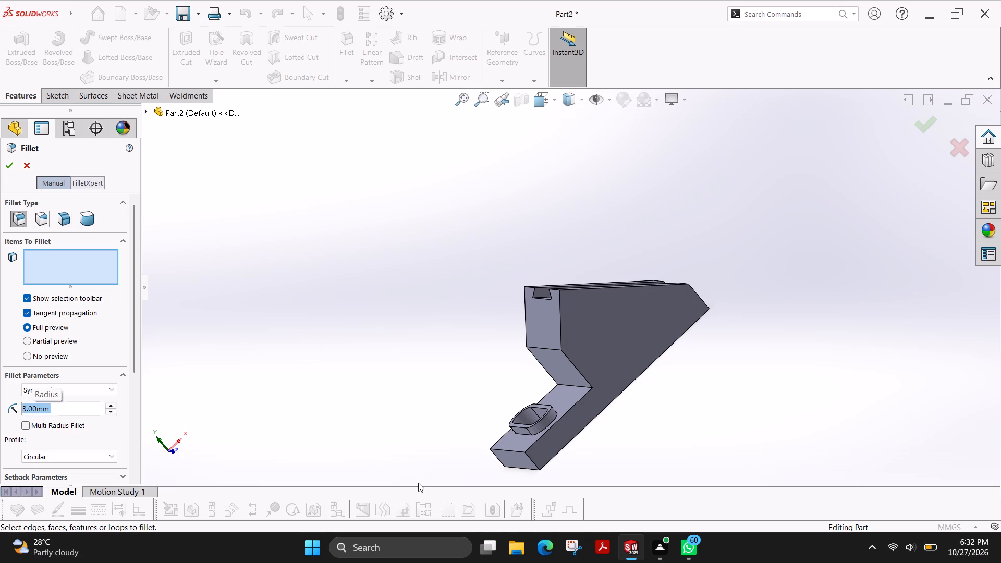
pyautogui.click(532, 460)
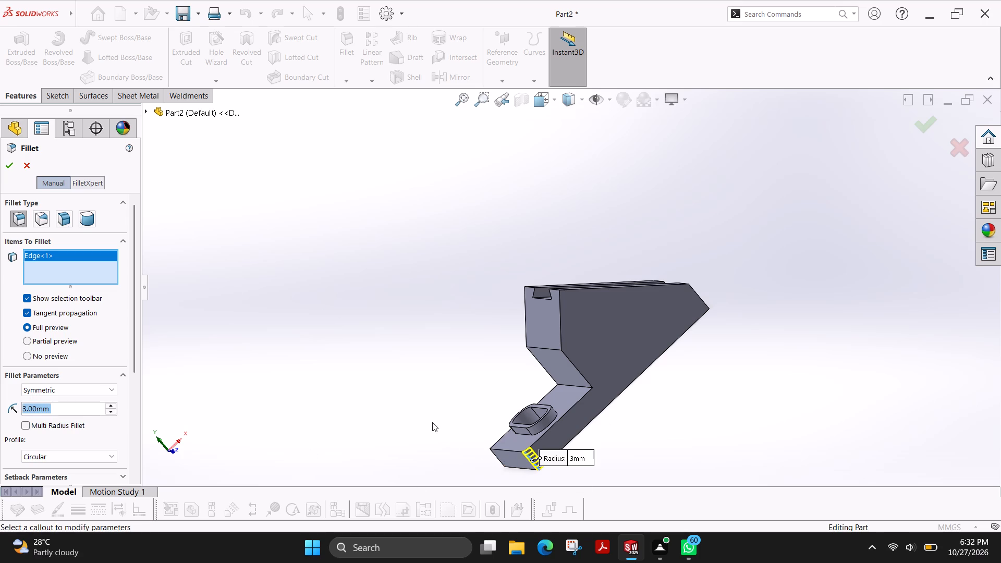
pyautogui.keyDown('ctrl'); pyautogui.keyDown('shift'); pyautogui.moveTo(438, 418); pyautogui.dragTo(575, 398, button='middle'); pyautogui.keyUp('shift'); pyautogui.keyUp('ctrl')
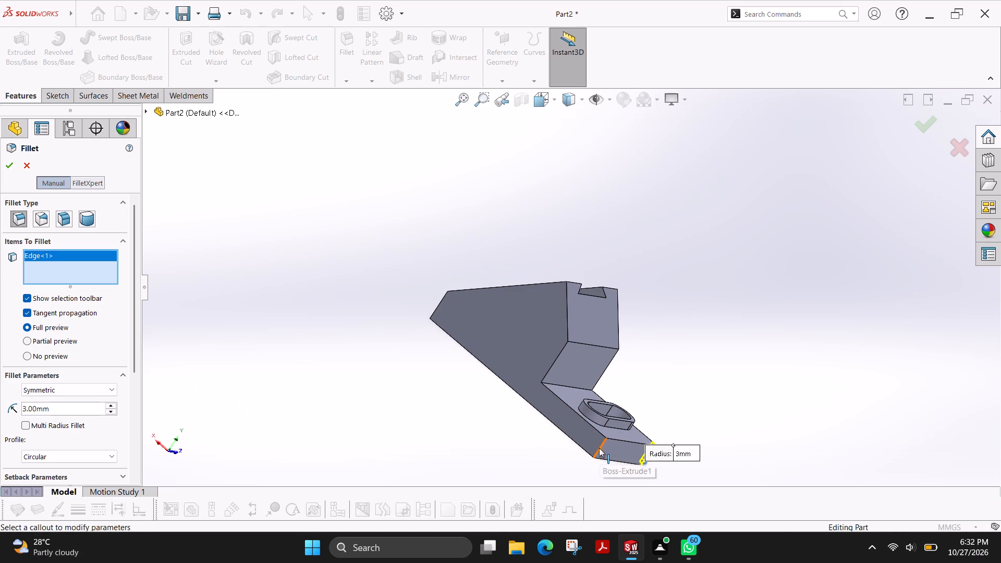
pyautogui.click(599, 448)
pyautogui.click(9, 165)
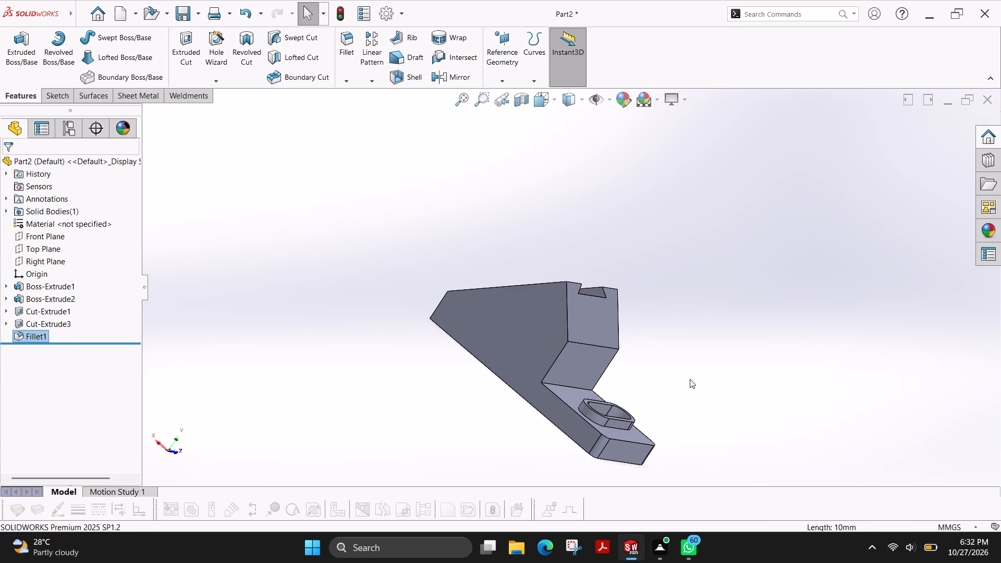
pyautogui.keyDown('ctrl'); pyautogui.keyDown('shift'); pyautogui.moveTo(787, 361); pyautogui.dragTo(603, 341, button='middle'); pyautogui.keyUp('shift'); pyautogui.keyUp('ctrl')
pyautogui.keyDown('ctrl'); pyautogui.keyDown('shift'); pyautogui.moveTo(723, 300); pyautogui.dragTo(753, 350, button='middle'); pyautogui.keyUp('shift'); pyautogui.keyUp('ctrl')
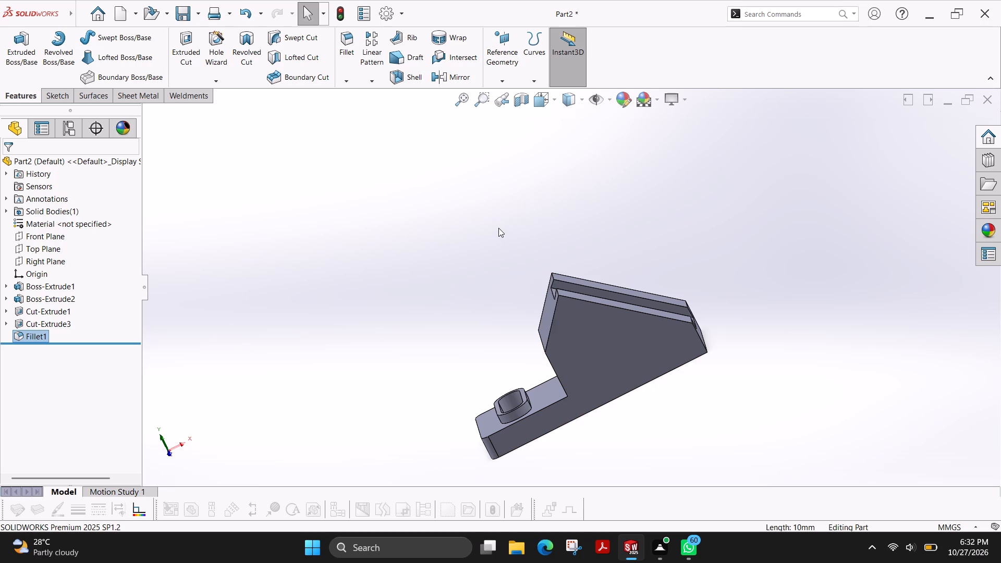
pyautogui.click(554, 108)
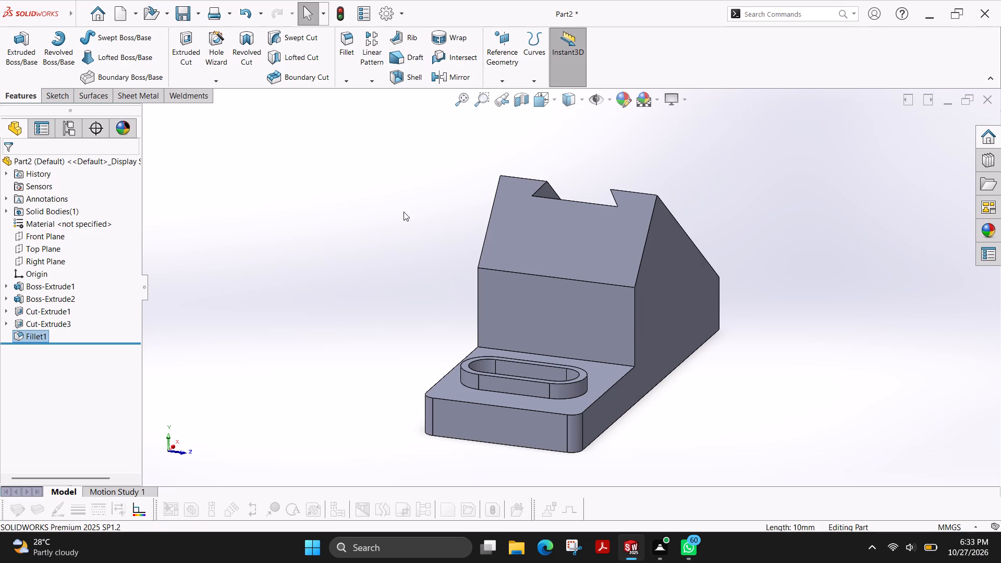
# Save the part as fujiPart96 in the solidworks folder inside the desktop's fuji drawing file folder.
pyautogui.hotkey('ctrl', 's')
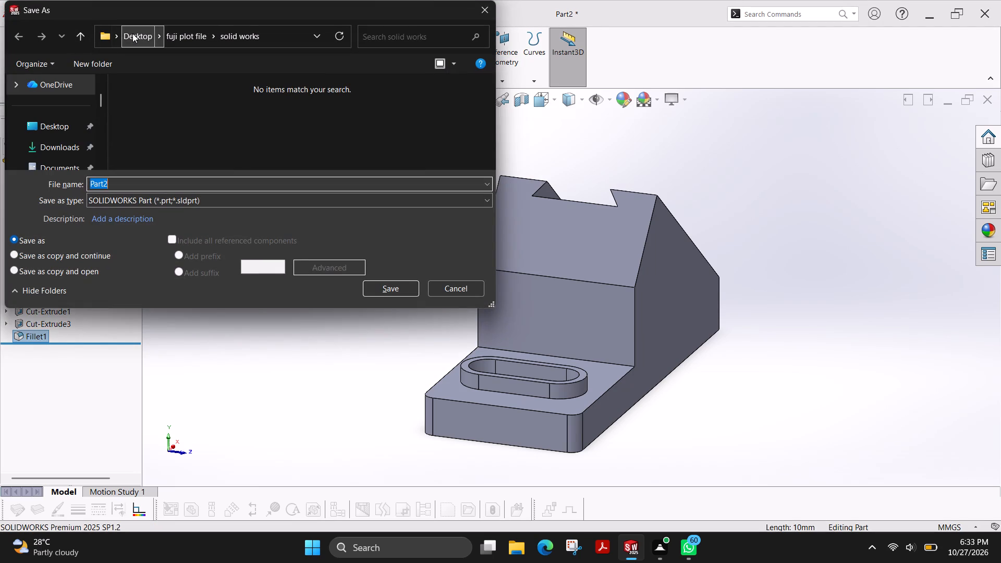
pyautogui.click(132, 33)
pyautogui.doubleClick(183, 131)
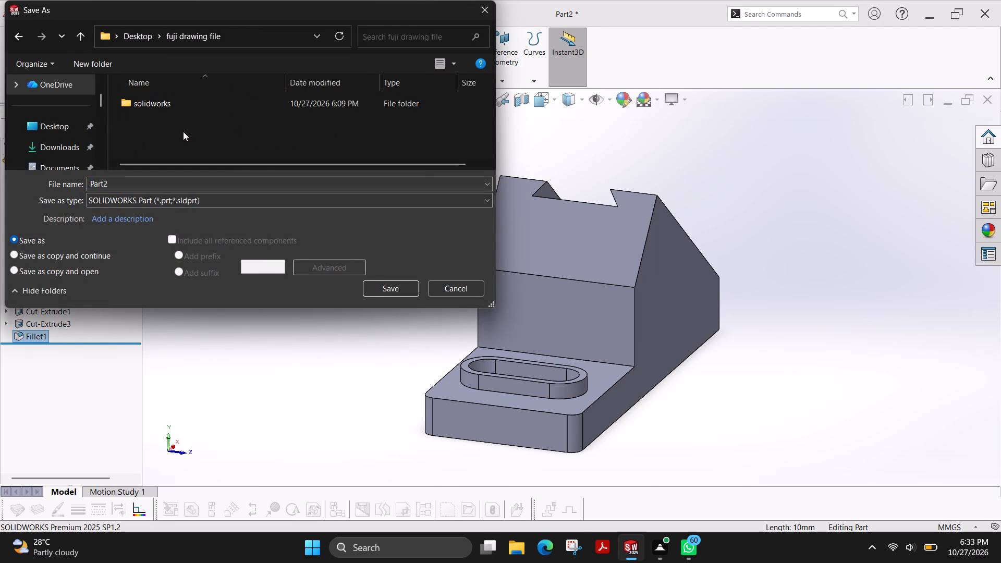
pyautogui.doubleClick(174, 104)
pyautogui.scroll(-11, 187, 117)
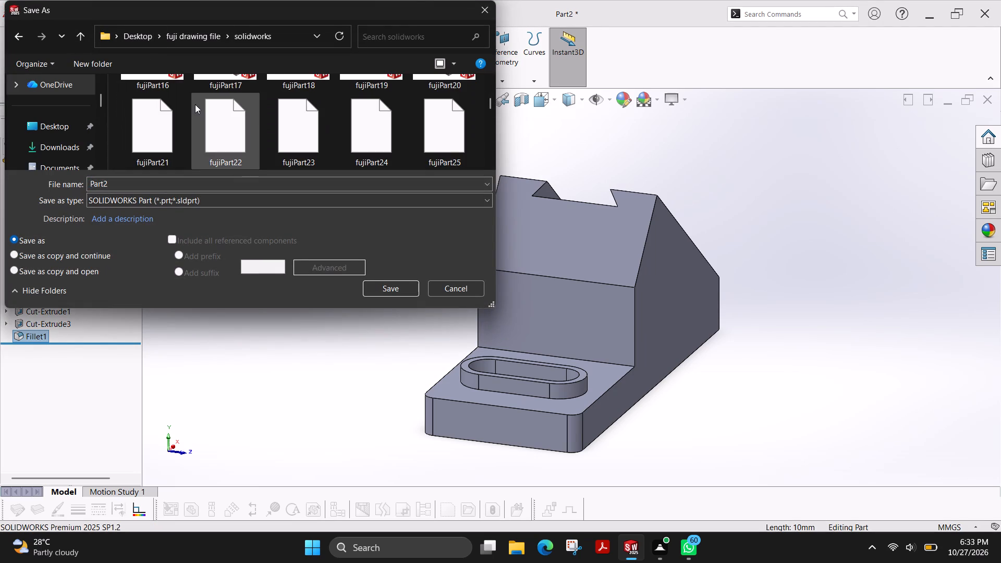
pyautogui.scroll(-20, 195, 104)
pyautogui.scroll(-20, 195, 104)
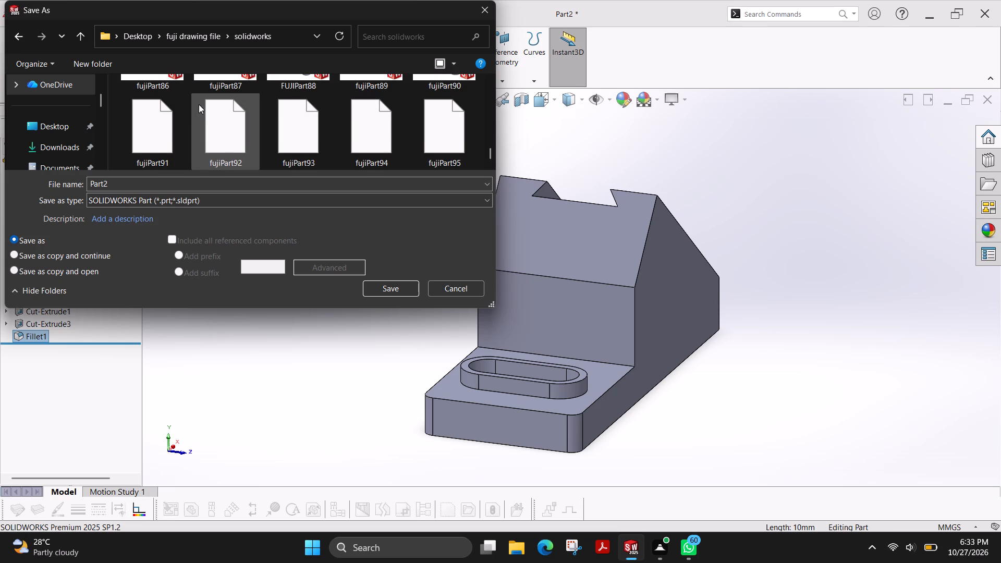
pyautogui.scroll(-8, 199, 104)
pyautogui.click(179, 186)
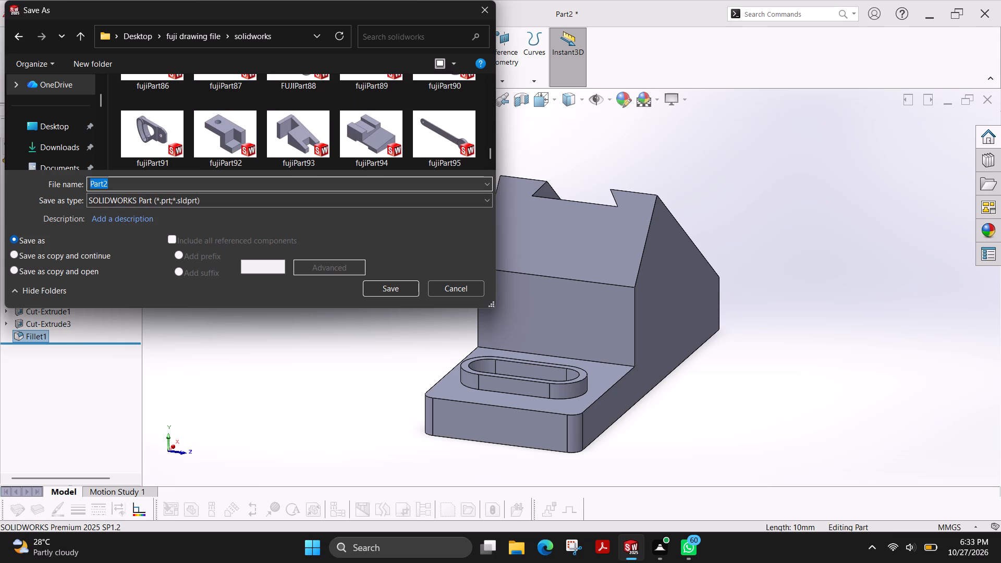
pyautogui.press('Right')
pyautogui.press('BackSpace')
pyautogui.write('96')
pyautogui.press('Left')
pyautogui.press('Left')
pyautogui.press('Left')
pyautogui.press('Left')
pyautogui.press('Left')
pyautogui.press('Left')
pyautogui.press('Left')
pyautogui.press('Left')
pyautogui.press('Left')
pyautogui.press('Left')
pyautogui.press('Left')
pyautogui.press('Left')
pyautogui.press('Left')
pyautogui.press('Left')
pyautogui.write('fuji')
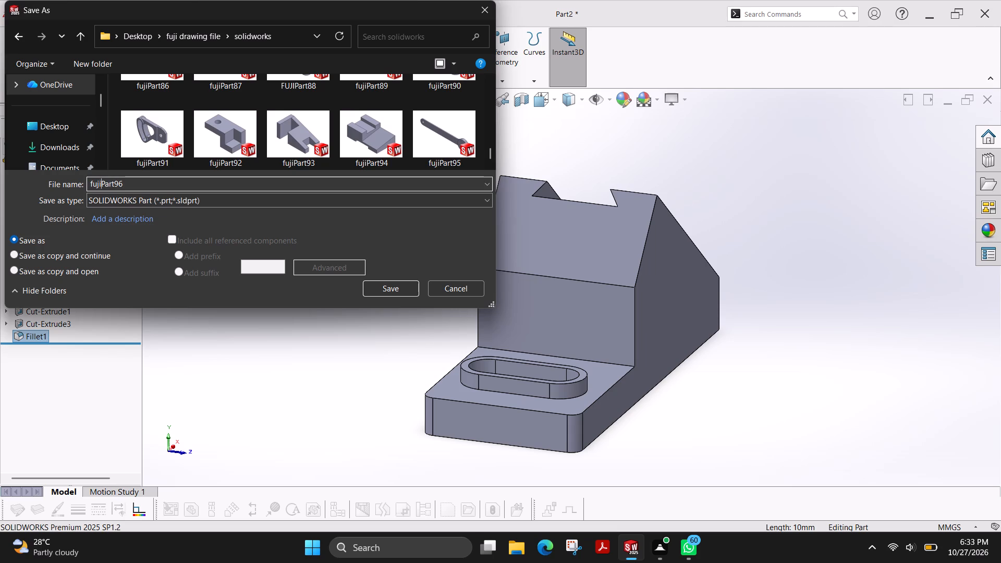
pyautogui.click(392, 292)
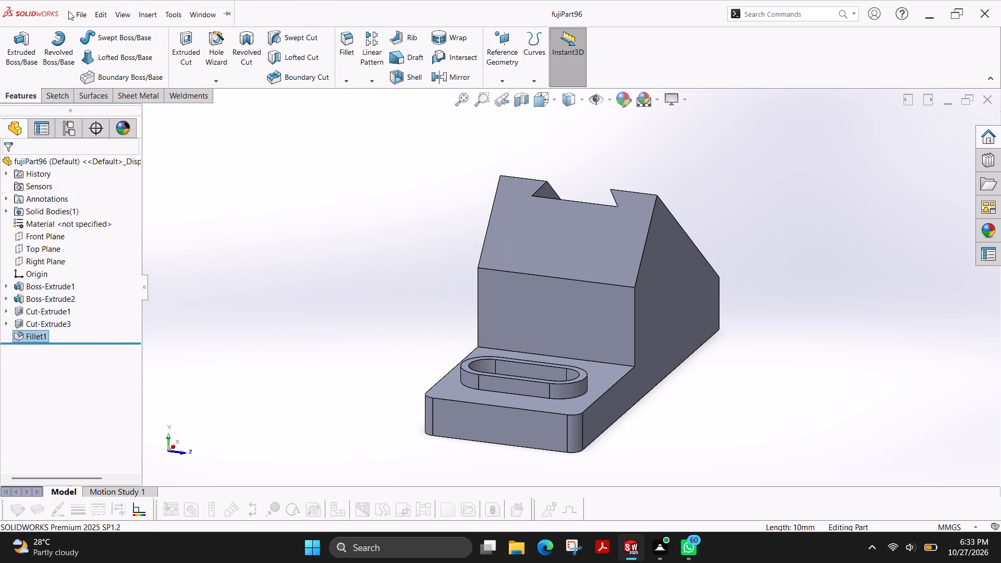
# Save a PDF copy of fujiPart96 in the solid works folder inside the desktop's fuji plot file folder.
pyautogui.click(116, 157)
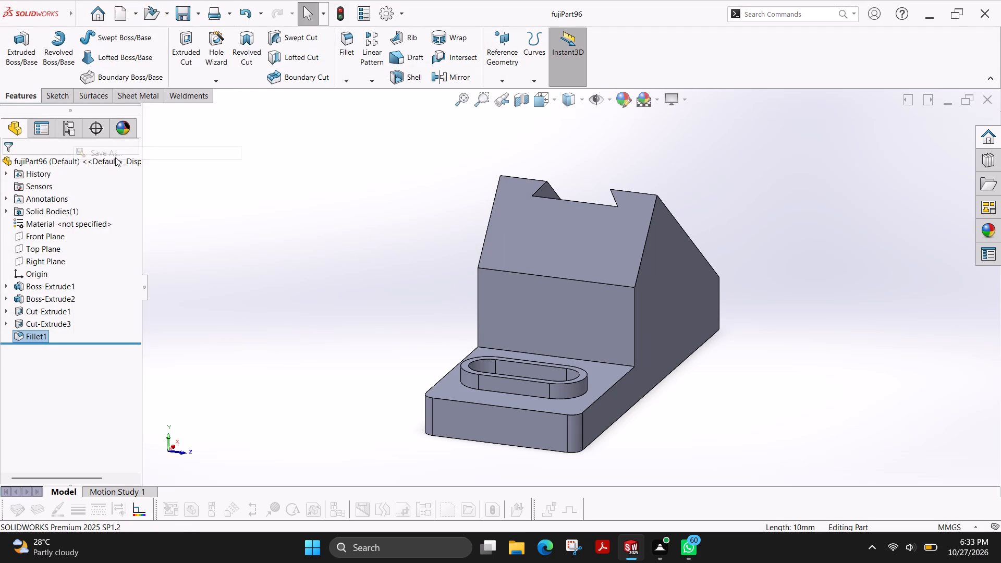
pyautogui.click(140, 43)
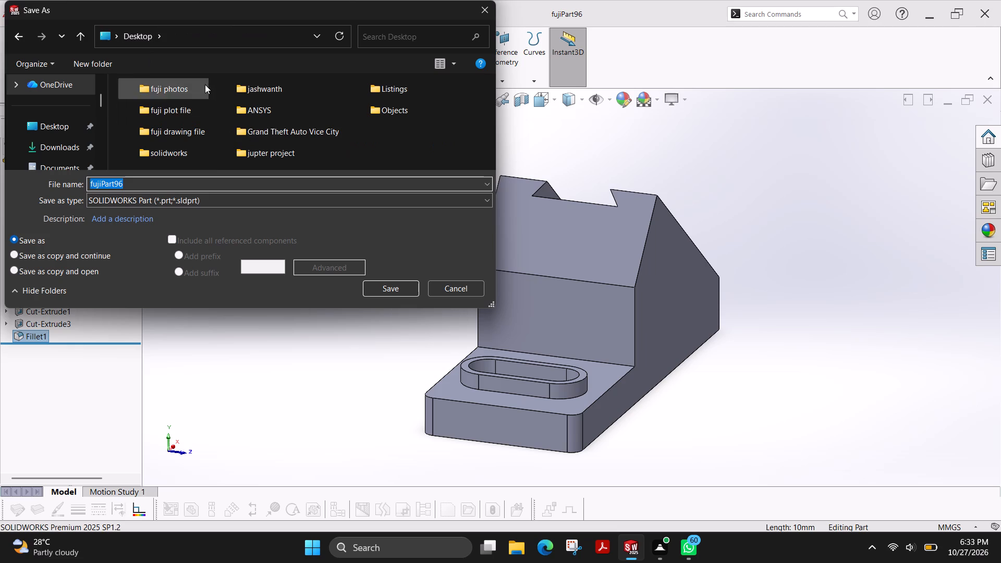
pyautogui.doubleClick(196, 105)
pyautogui.doubleClick(187, 100)
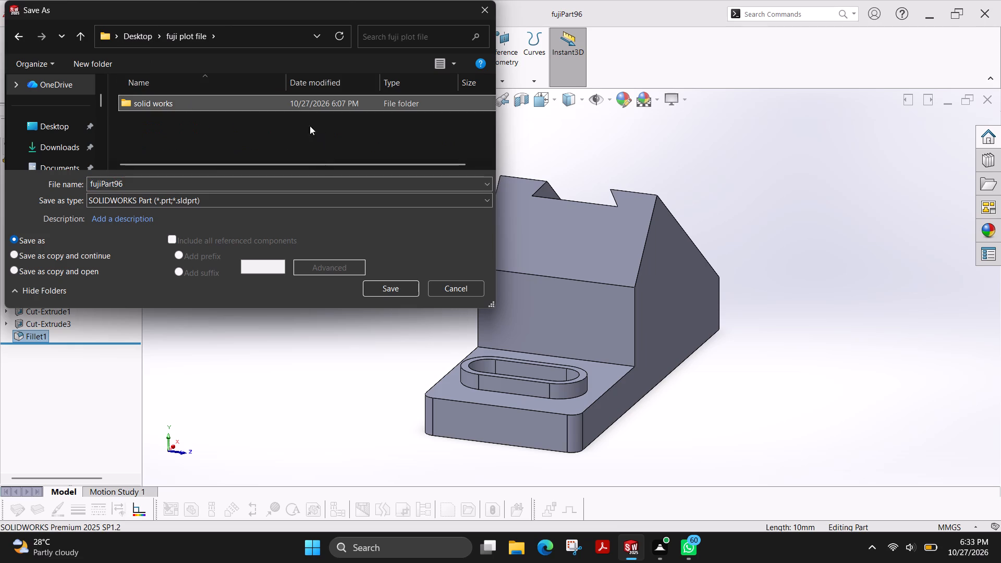
pyautogui.click(243, 198)
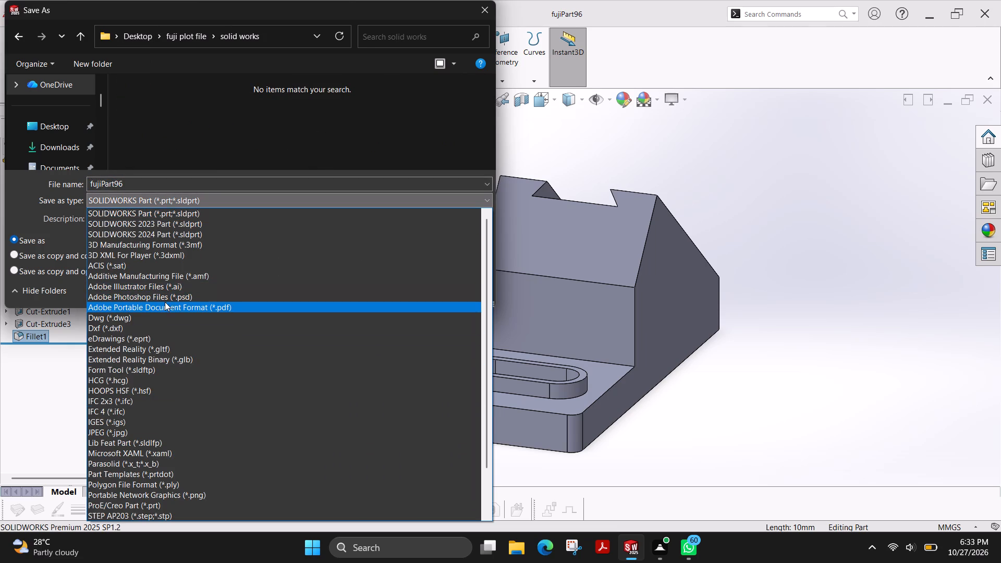
pyautogui.click(167, 304)
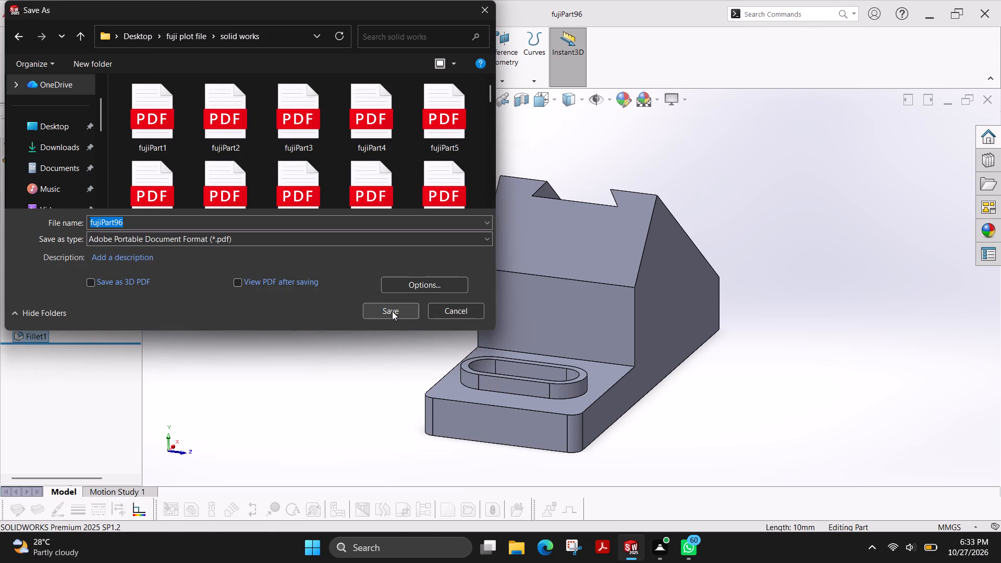
pyautogui.click(392, 311)
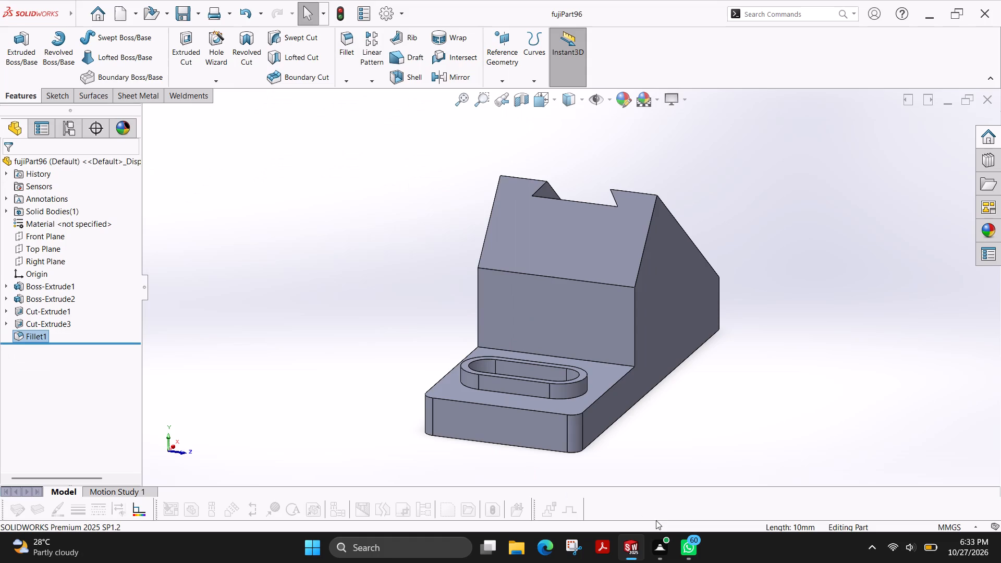